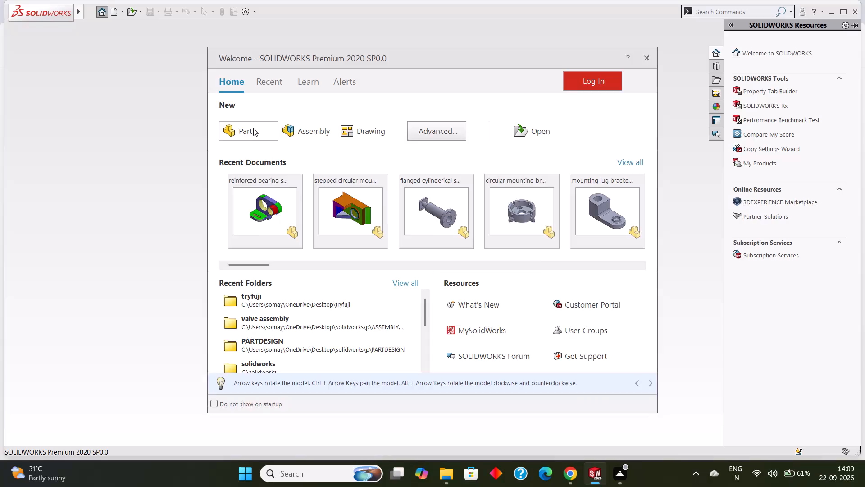
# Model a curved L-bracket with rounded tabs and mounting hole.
# Create a new part document.
pyautogui.click(252, 128)
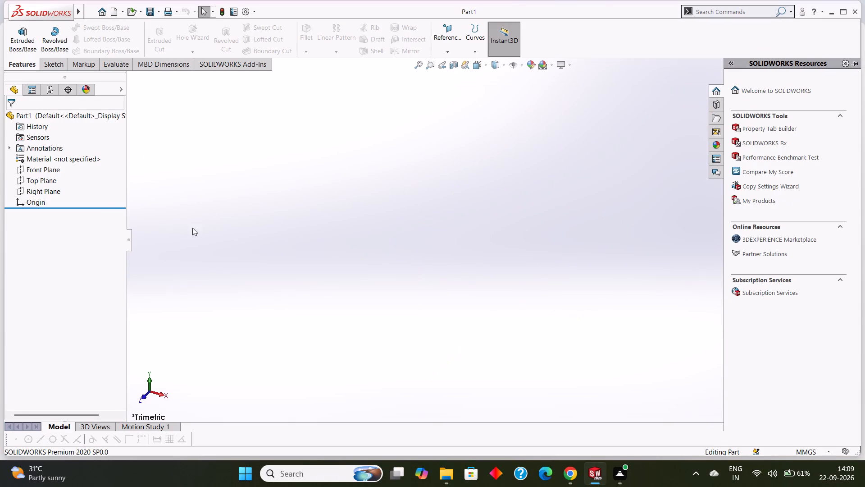
# Start a sketch on the Front Plane and draw a vertical line 50 mm long upward from the origin.
pyautogui.click(37, 170)
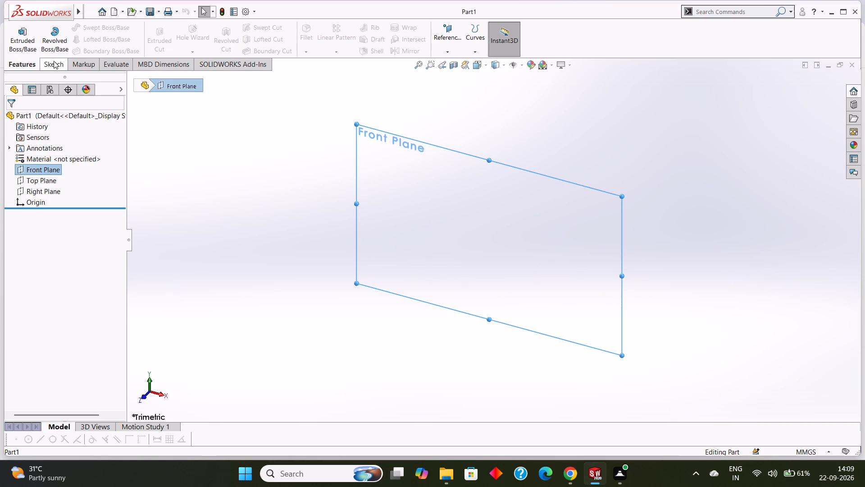
pyautogui.click(54, 61)
pyautogui.click(88, 28)
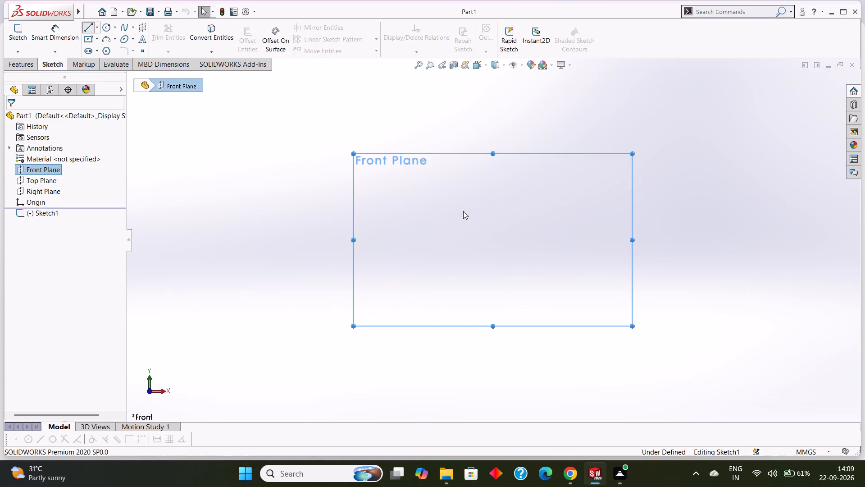
pyautogui.click(493, 241)
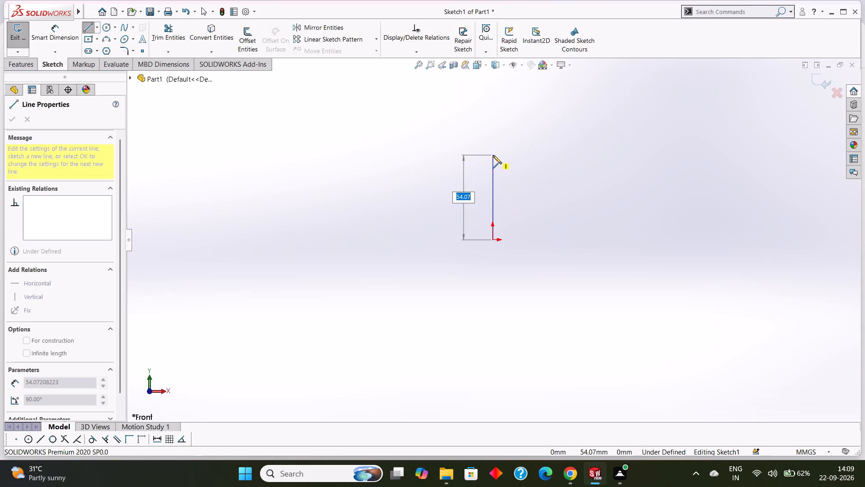
pyautogui.write('50')
pyautogui.press('Return')
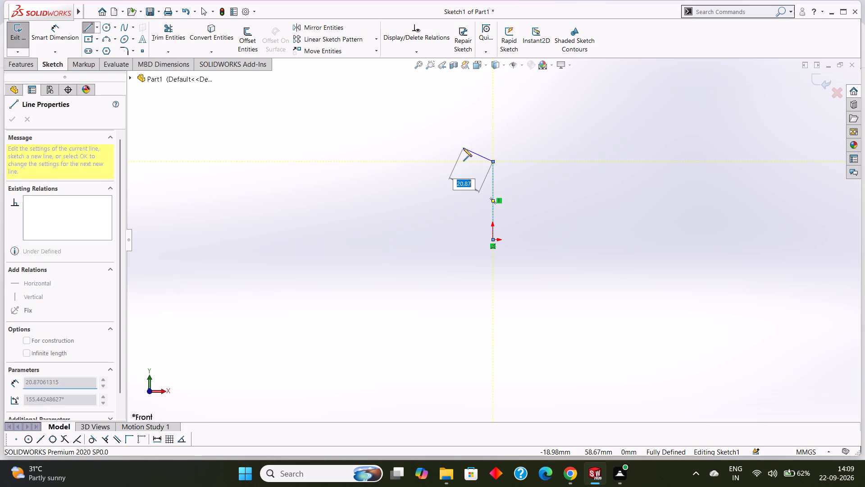
pyautogui.rightClick(463, 148)
pyautogui.click(481, 153)
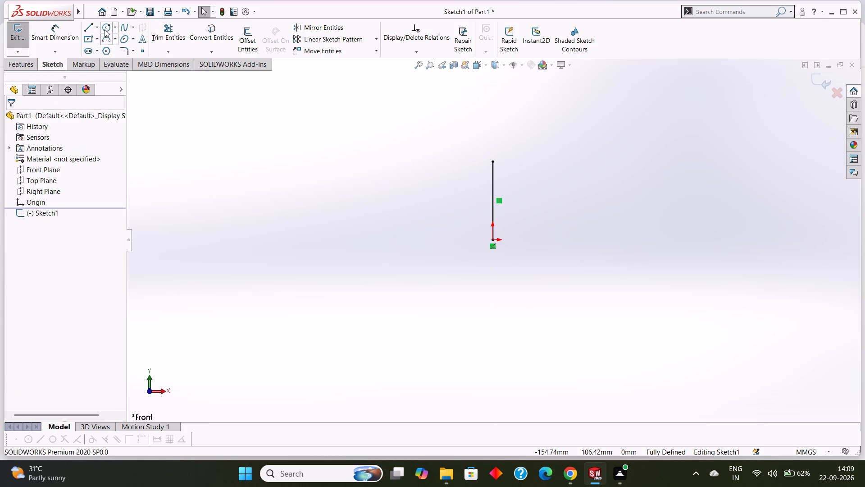
# Draw a horizontal line 50 mm long from the origin in the positive X direction, forming an L with the vertical line.
pyautogui.click(90, 28)
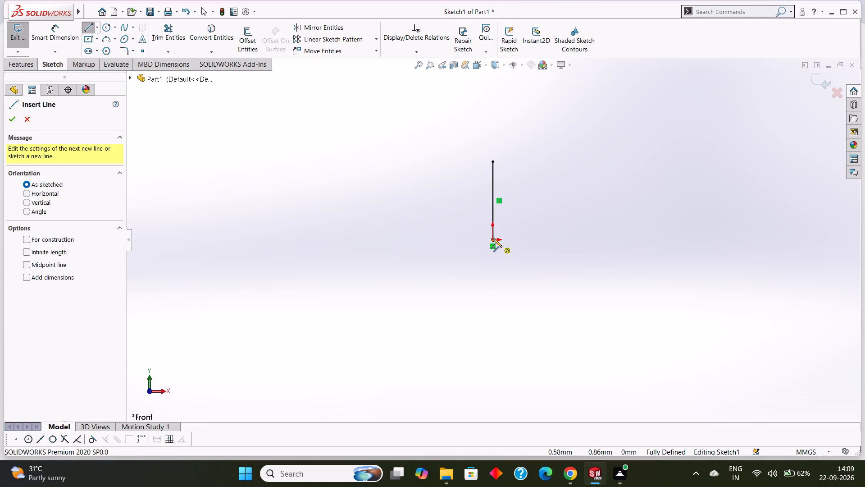
pyautogui.click(493, 239)
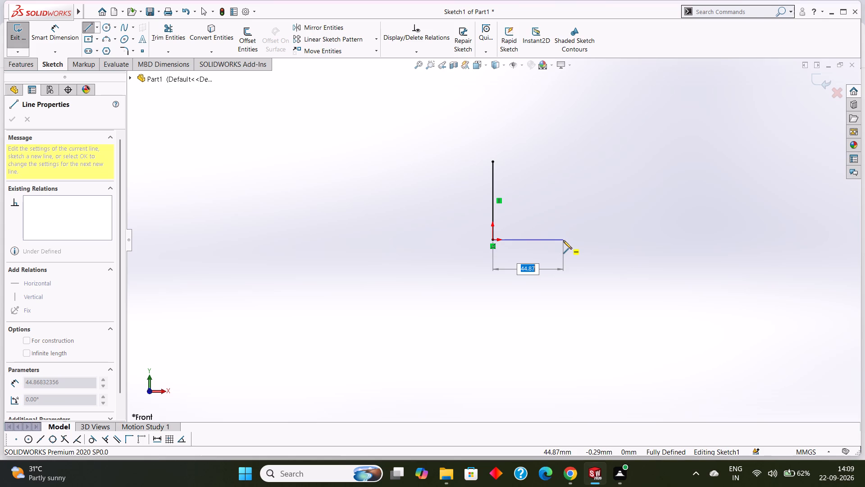
pyautogui.write('50')
pyautogui.press('Return')
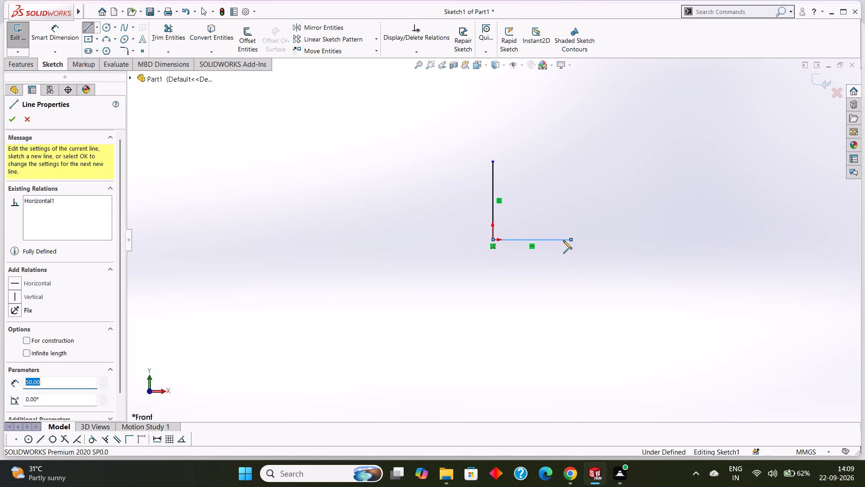
pyautogui.rightClick(657, 196)
pyautogui.click(676, 203)
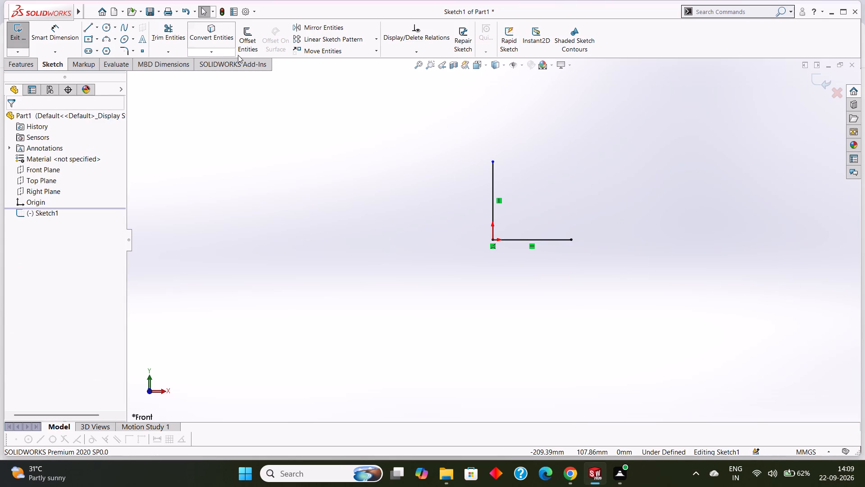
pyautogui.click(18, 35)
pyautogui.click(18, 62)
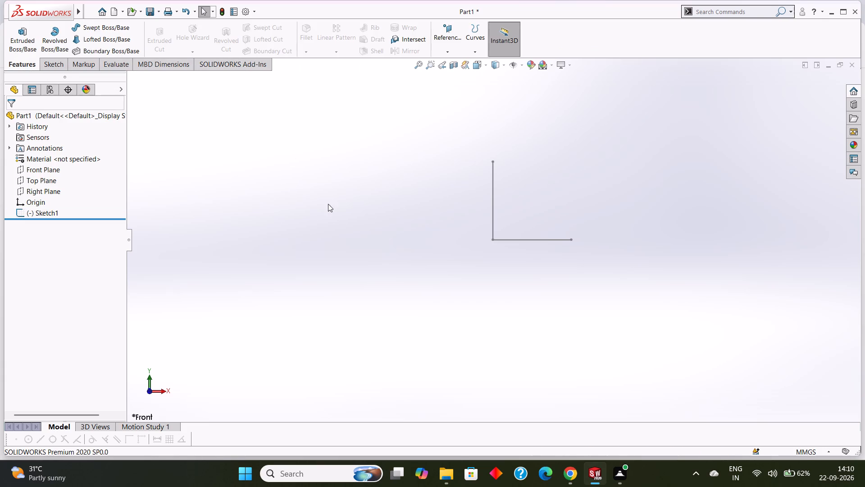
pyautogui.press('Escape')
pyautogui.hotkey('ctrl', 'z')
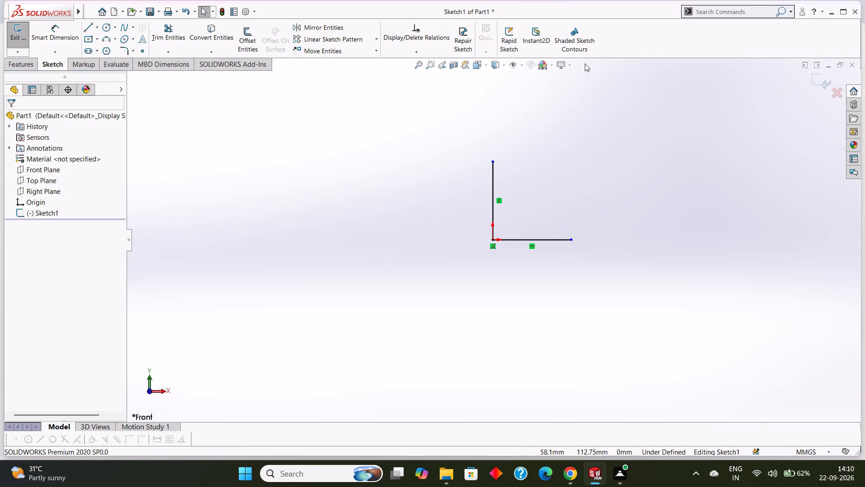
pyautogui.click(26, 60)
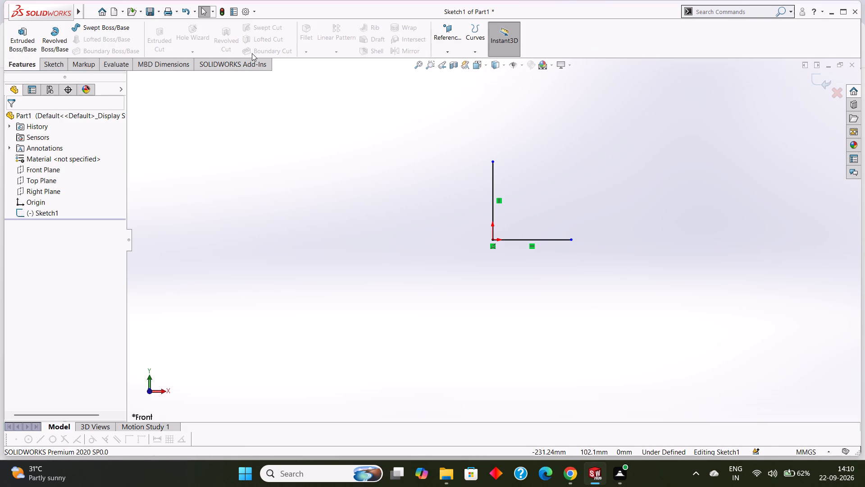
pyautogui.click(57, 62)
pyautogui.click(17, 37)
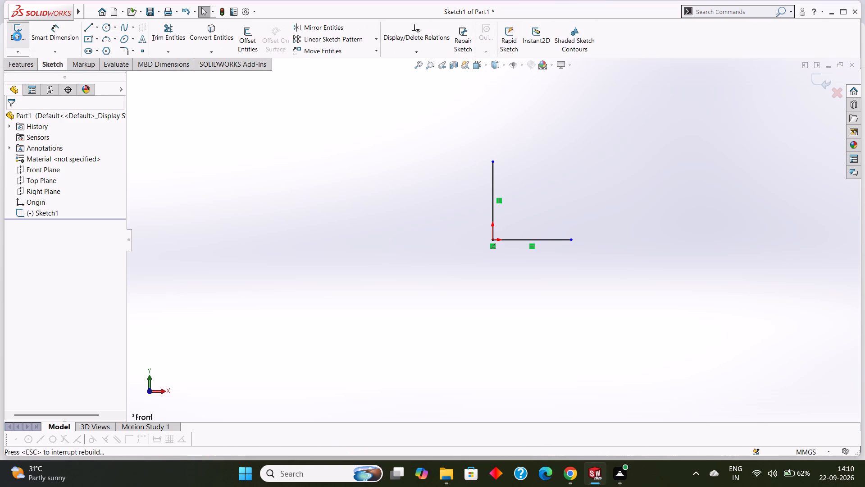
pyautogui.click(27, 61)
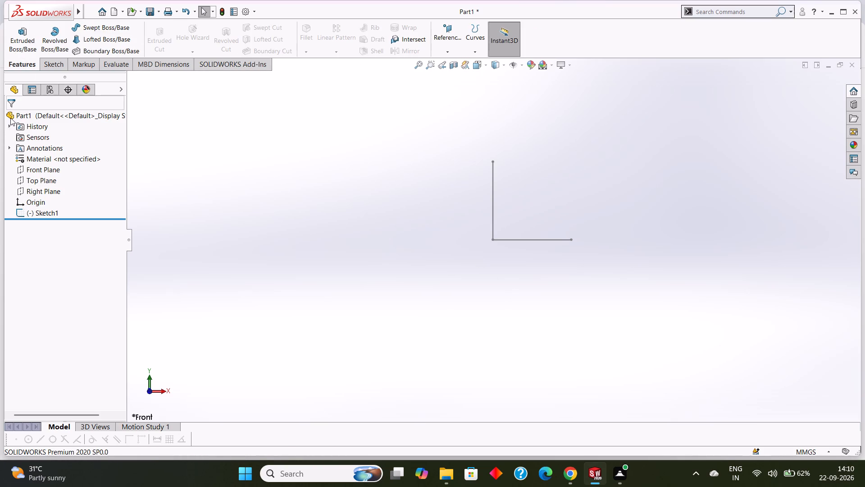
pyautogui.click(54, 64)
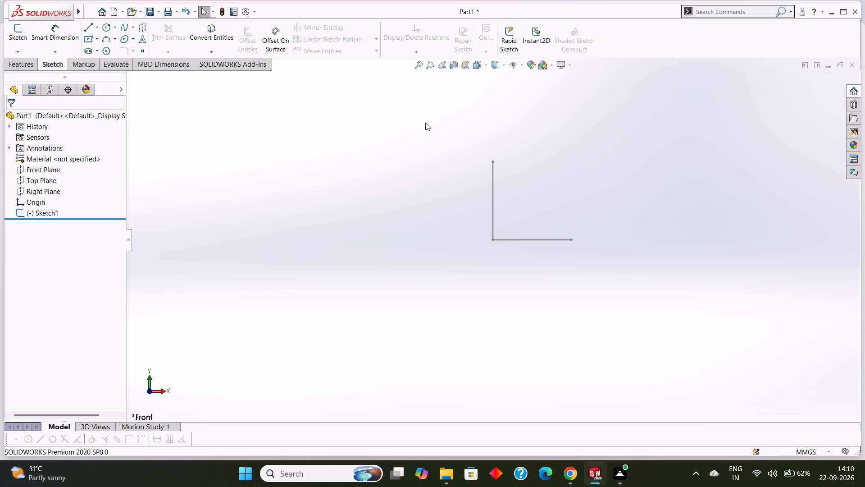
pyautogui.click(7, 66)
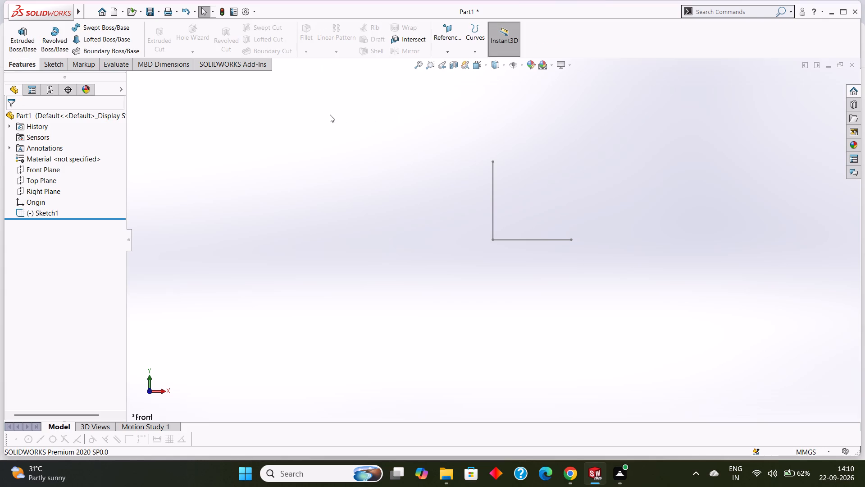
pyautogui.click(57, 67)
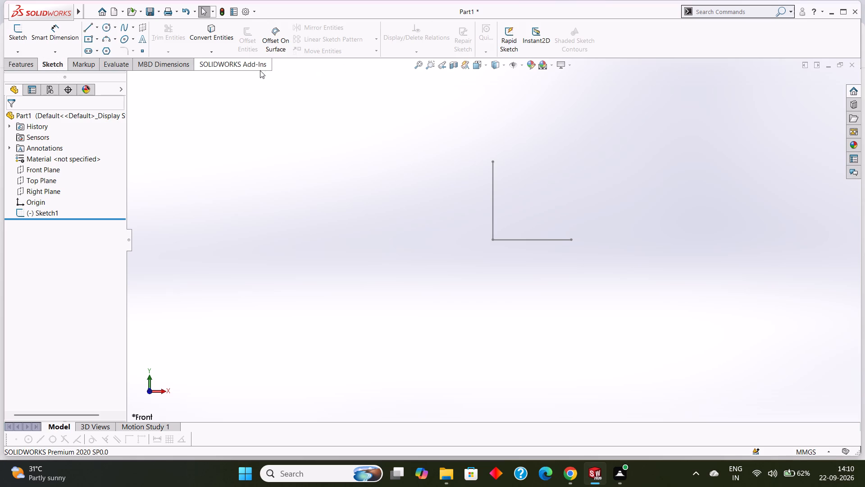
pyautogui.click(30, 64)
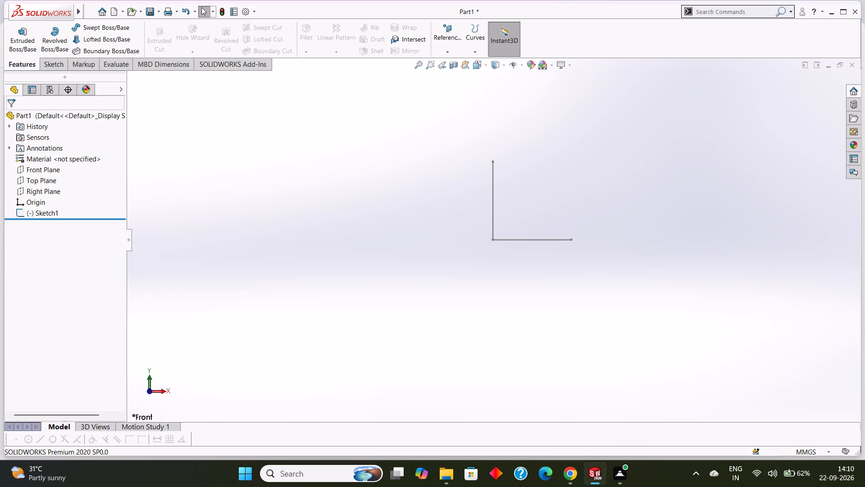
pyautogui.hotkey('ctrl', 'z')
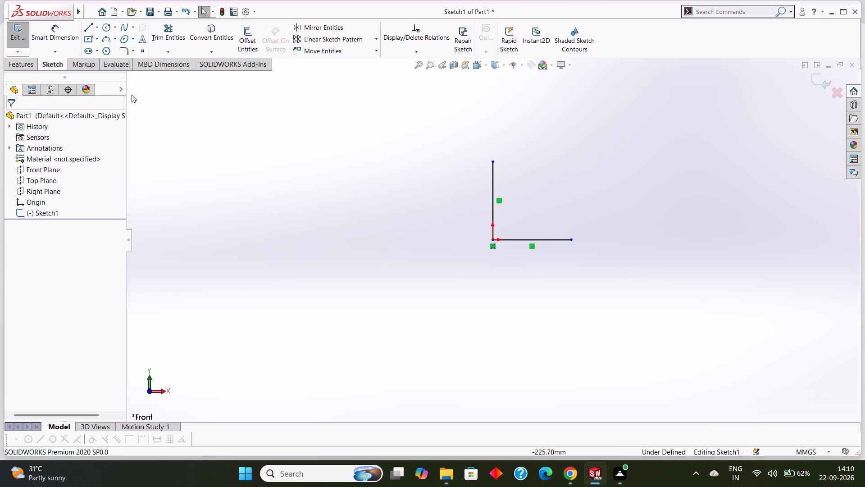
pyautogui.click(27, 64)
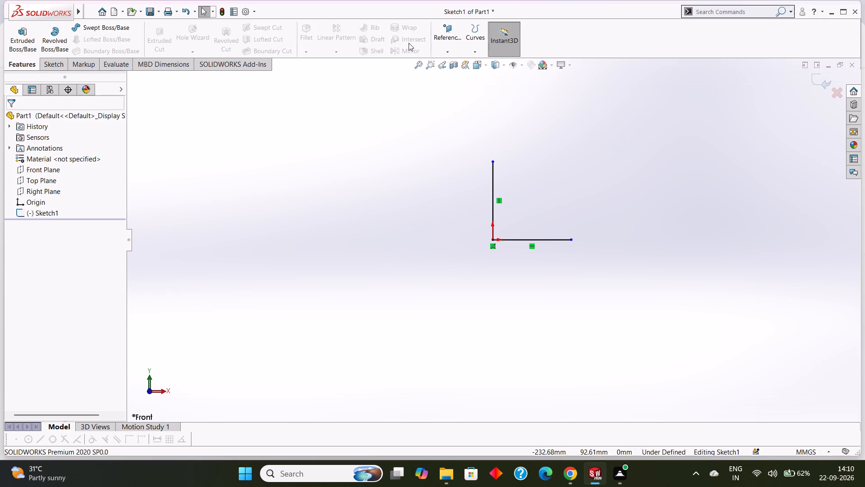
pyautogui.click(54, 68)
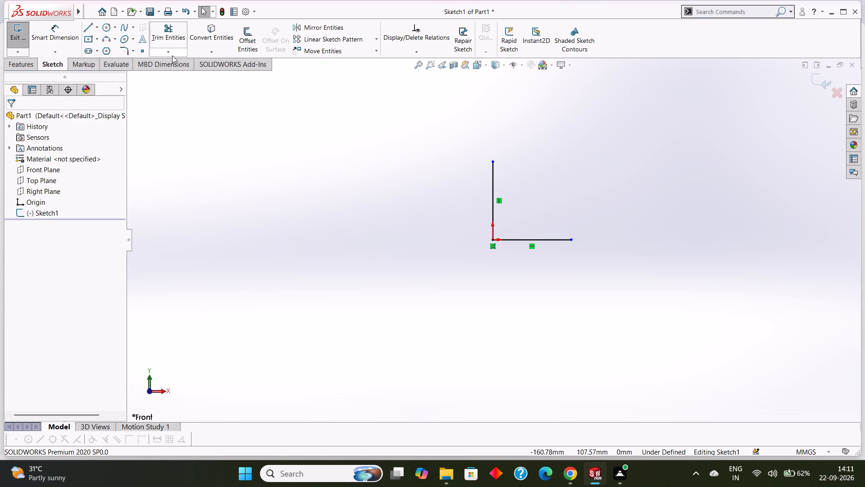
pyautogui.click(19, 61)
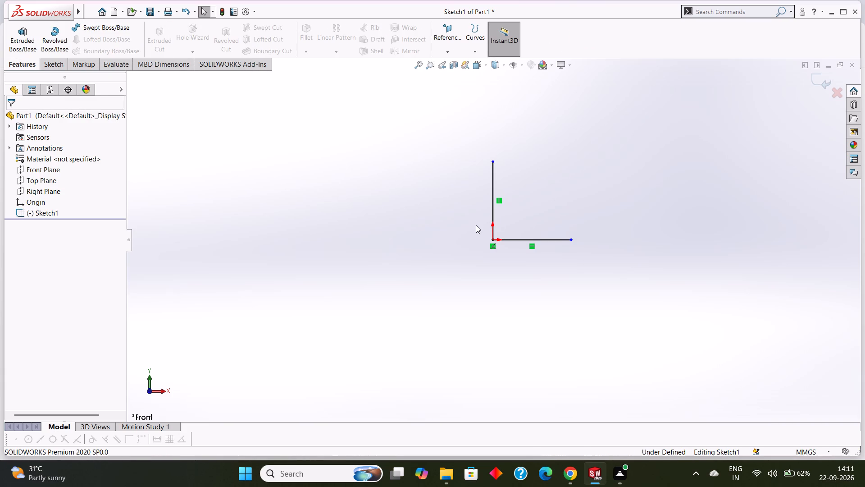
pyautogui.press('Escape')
# Round the corner between the vertical and horizontal lines with a 20 mm sketch fillet.
pyautogui.click(60, 63)
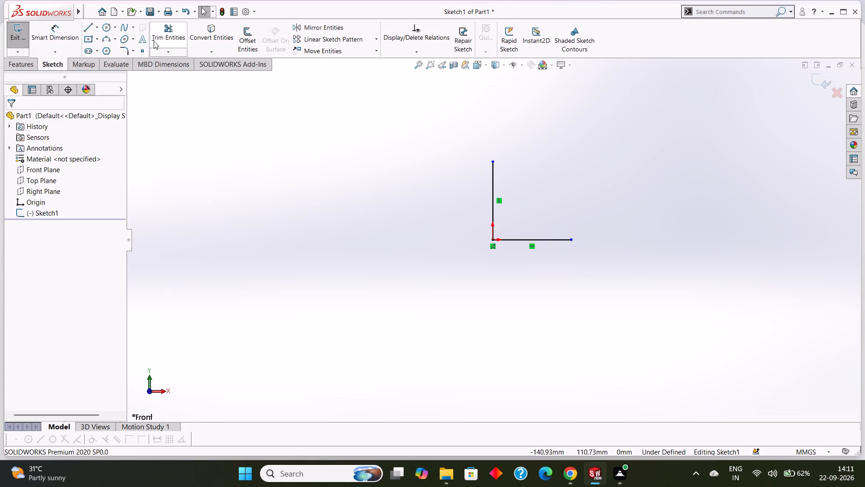
pyautogui.click(134, 51)
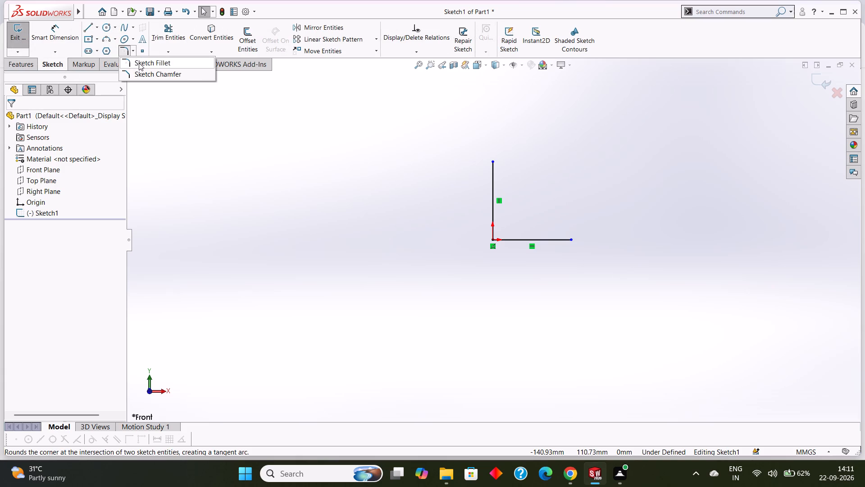
pyautogui.click(139, 63)
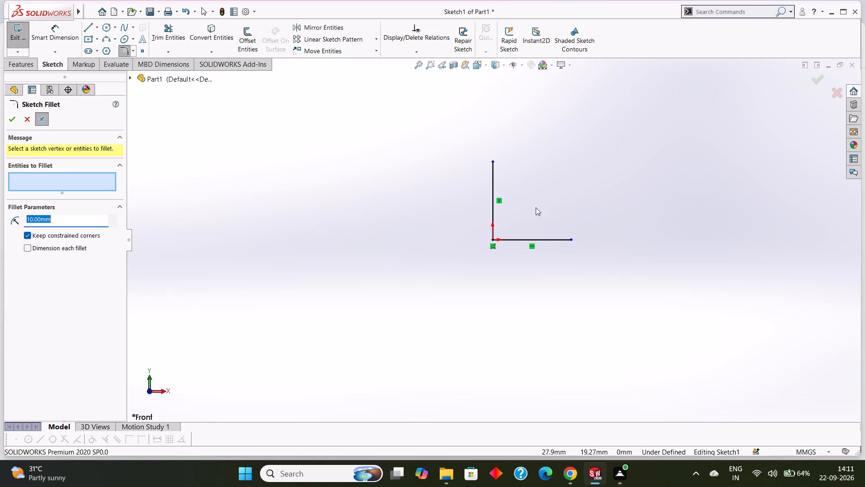
pyautogui.scroll(1, 430, 224)
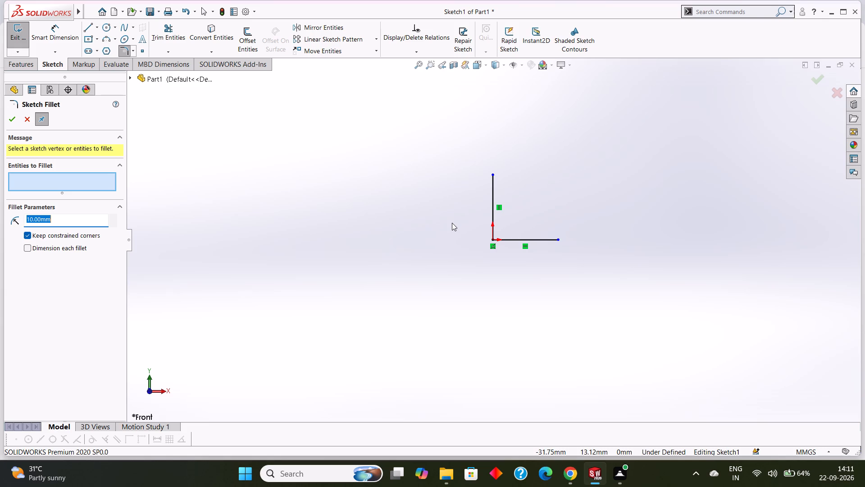
pyautogui.scroll(-1, 483, 232)
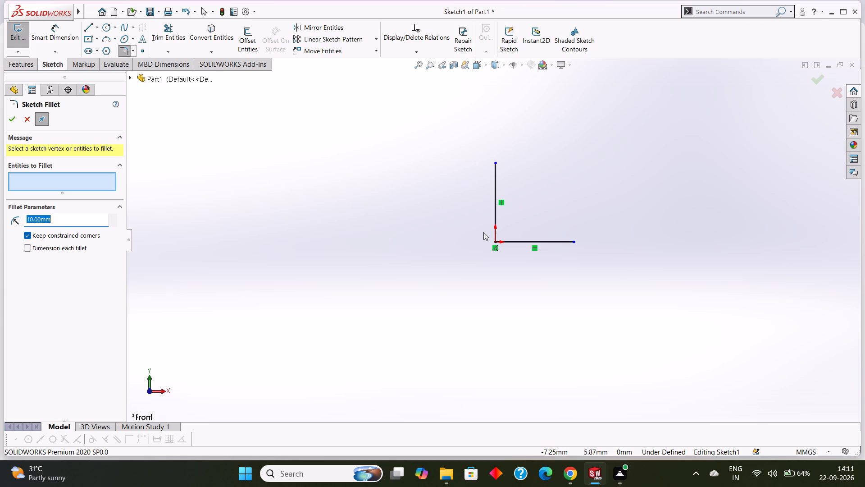
pyautogui.scroll(-1, 492, 234)
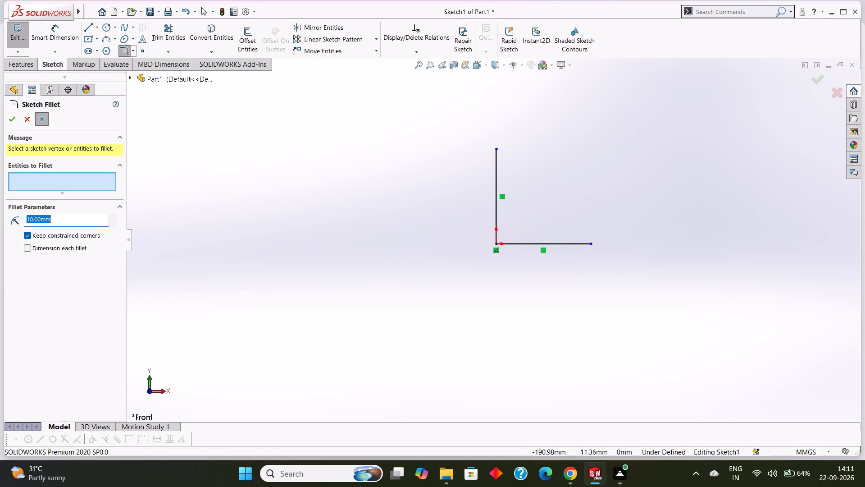
pyautogui.write('20')
pyautogui.press('Return')
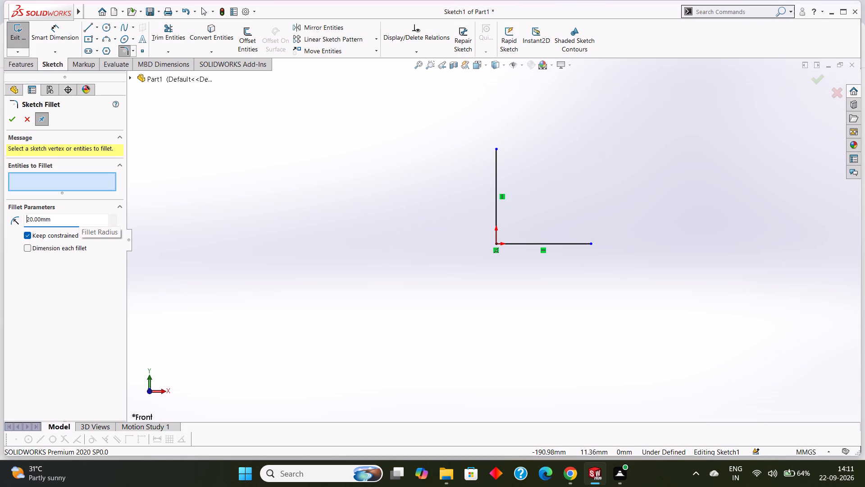
pyautogui.click(497, 217)
pyautogui.click(524, 242)
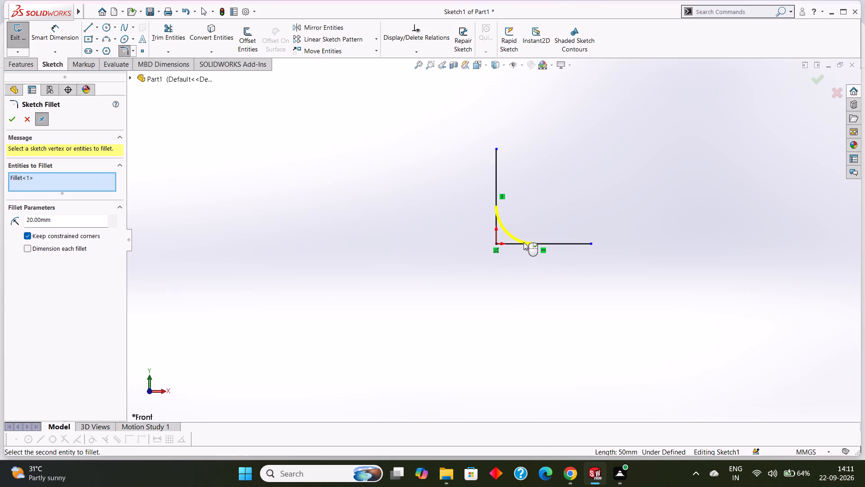
pyautogui.click(12, 121)
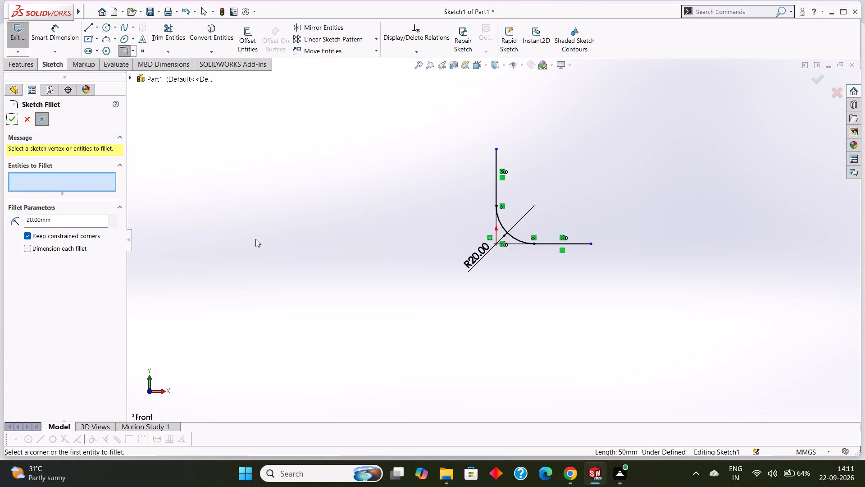
pyautogui.click(11, 121)
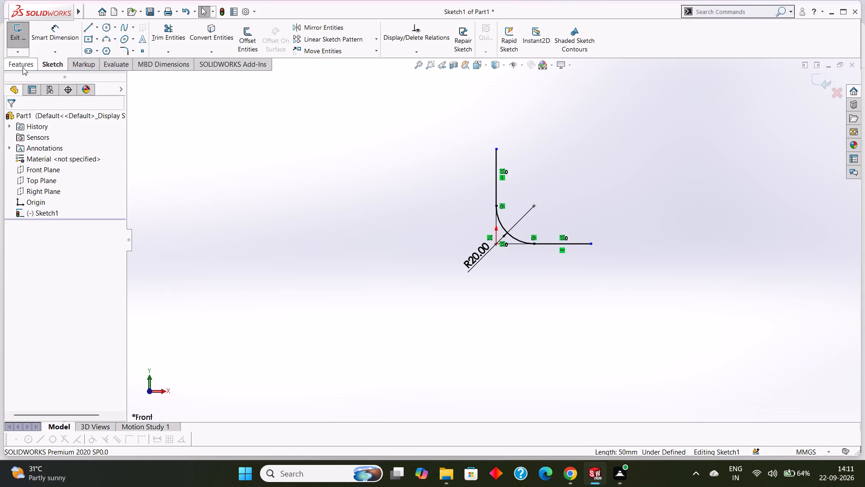
# Extrude the filleted L-shaped sketch 10 mm blind as a one-direction thin feature with 10 mm wall thickness.
pyautogui.click(23, 67)
pyautogui.click(22, 45)
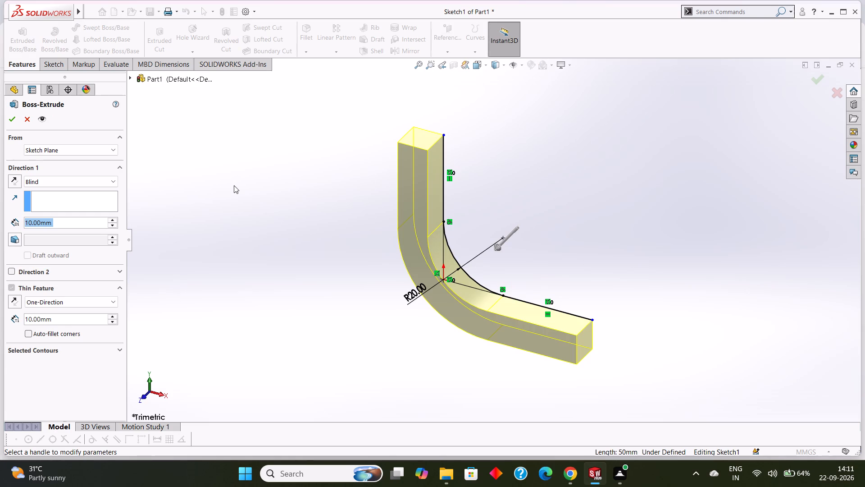
pyautogui.click(11, 122)
pyautogui.click(341, 185)
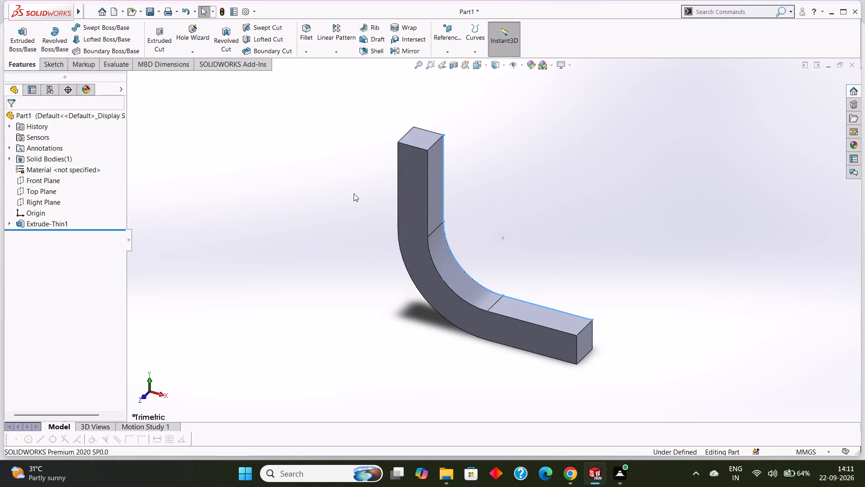
# Edit the thin extrusion and set its Direction 1 depth to 40 mm.
pyautogui.scroll(3, 354, 193)
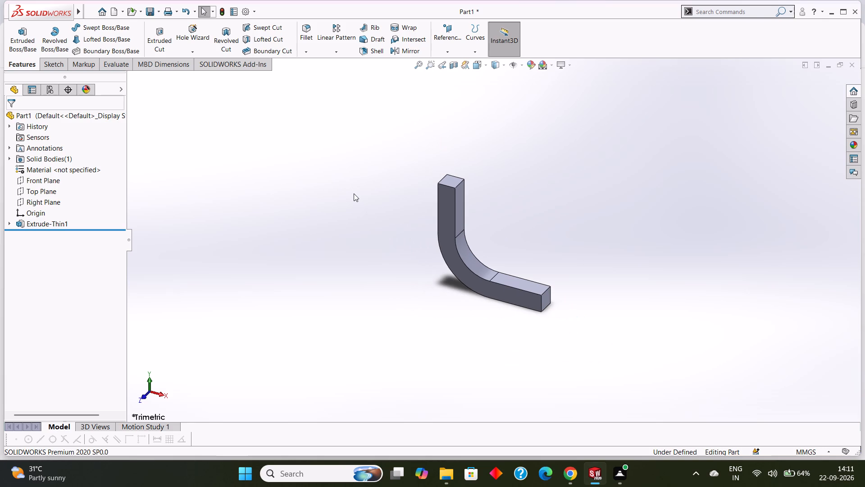
pyautogui.scroll(-1, 366, 192)
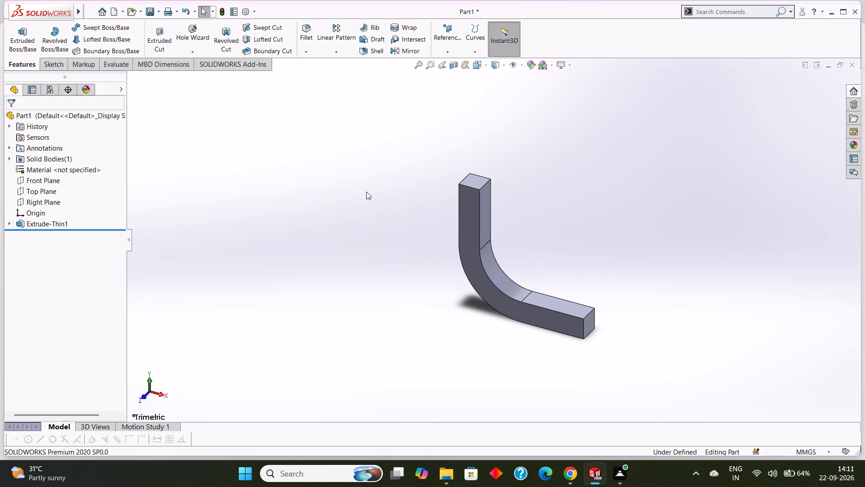
pyautogui.scroll(-2, 366, 192)
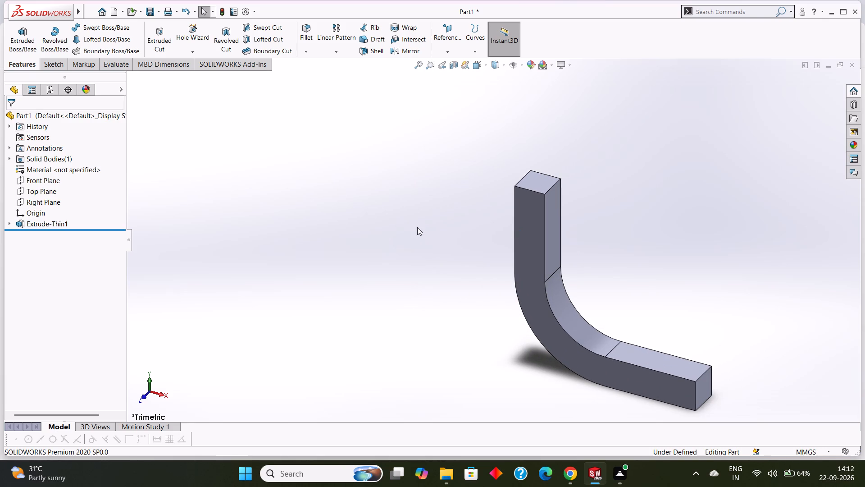
pyautogui.click(36, 221)
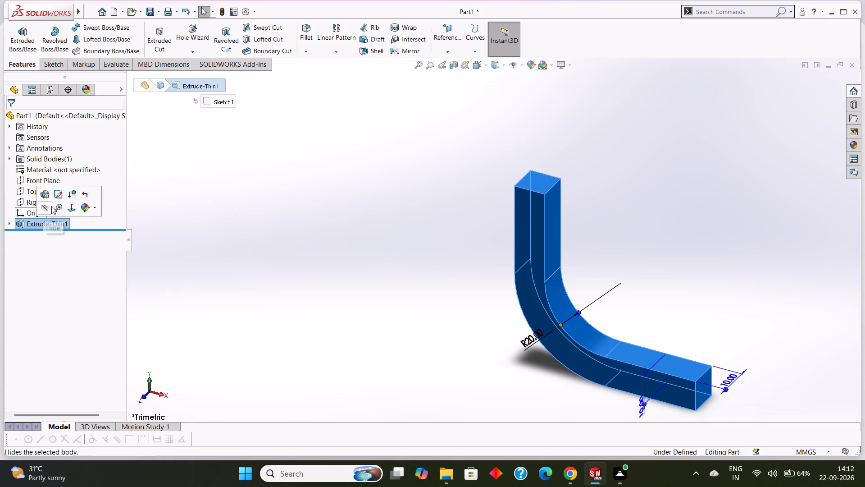
pyautogui.click(46, 199)
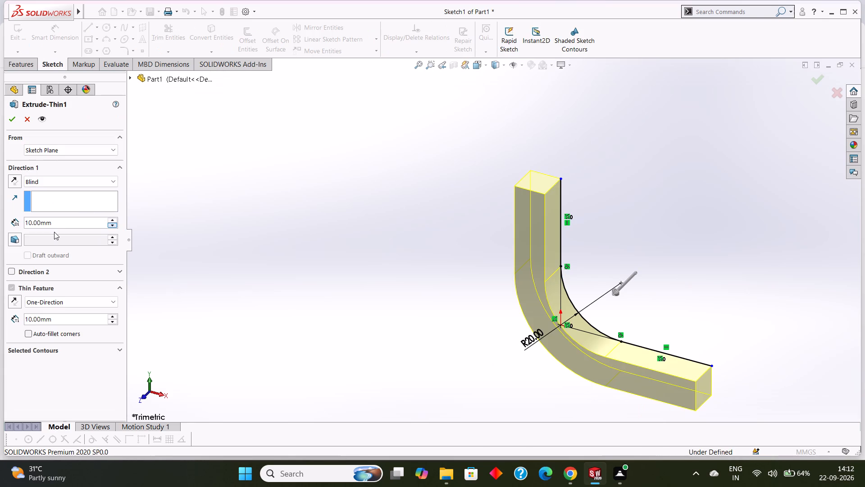
pyautogui.click(56, 224)
pyautogui.moveTo(68, 223); pyautogui.dragTo(18, 219)
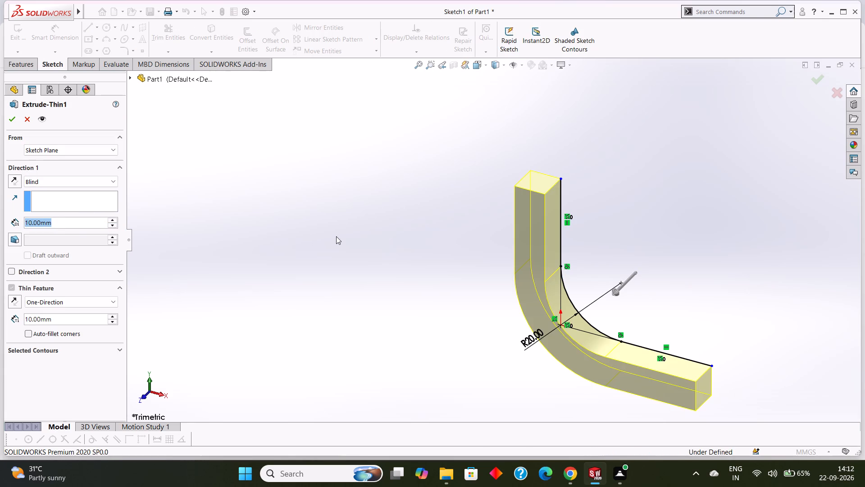
pyautogui.write('40')
pyautogui.press('Return')
pyautogui.scroll(1, 336, 235)
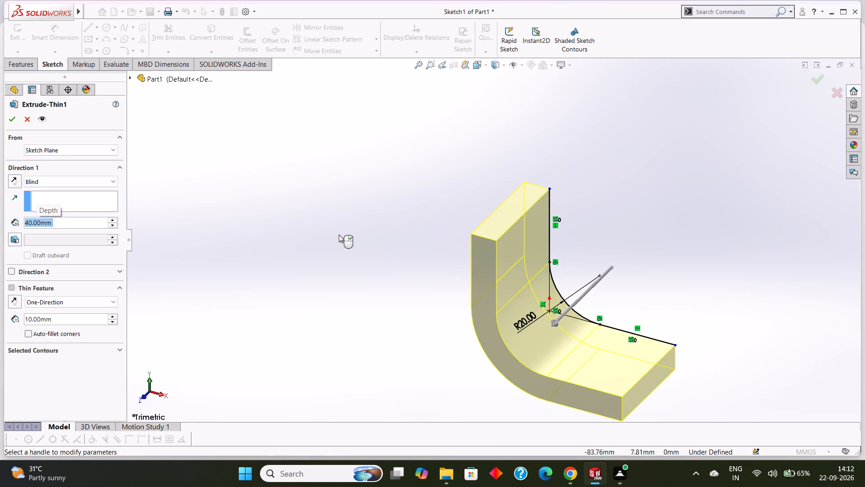
pyautogui.click(7, 117)
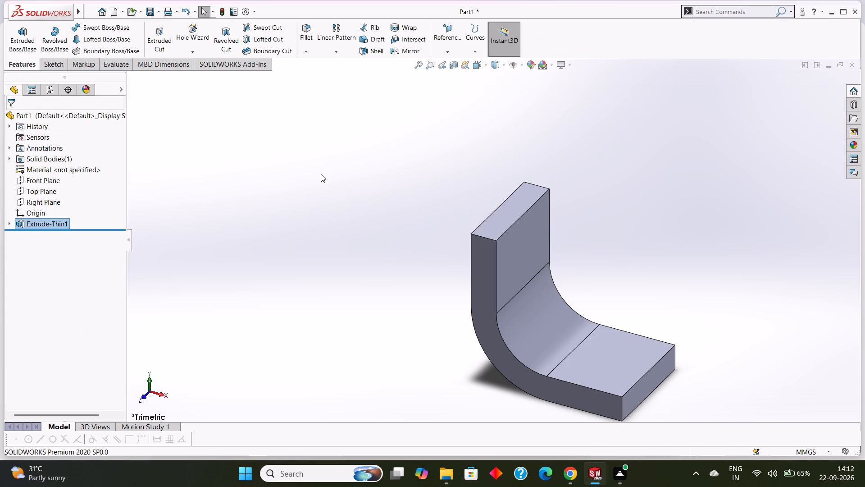
pyautogui.click(332, 174)
# Start a sketch on the vertical leg's top end face and draw a 20 mm radius circle centred on its inner edge's midpoint.
pyautogui.scroll(3, 417, 207)
pyautogui.scroll(-1, 397, 229)
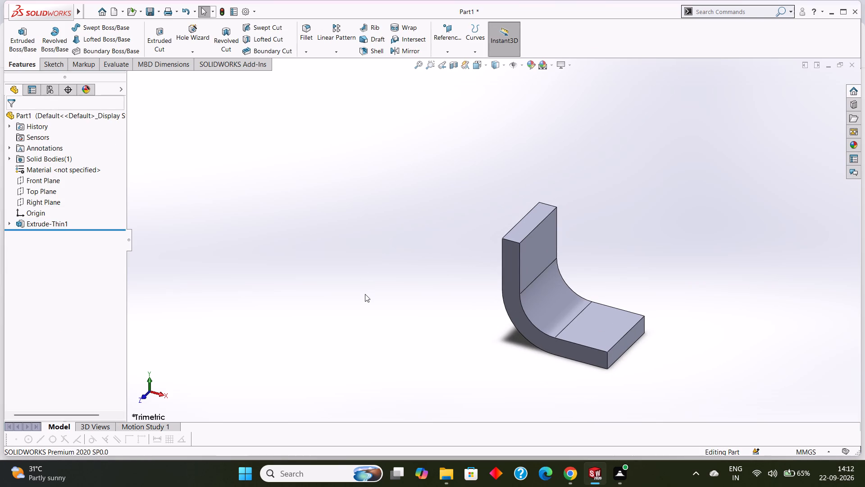
pyautogui.scroll(1, 365, 294)
pyautogui.scroll(-3, 525, 235)
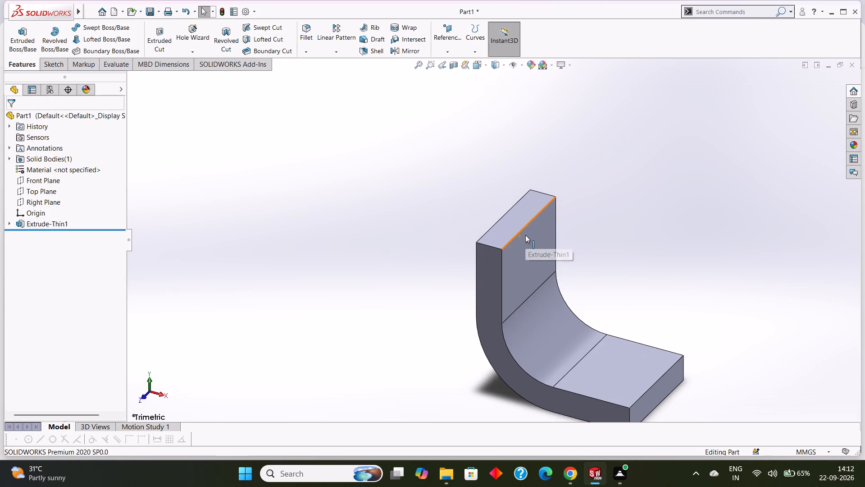
pyautogui.click(524, 220)
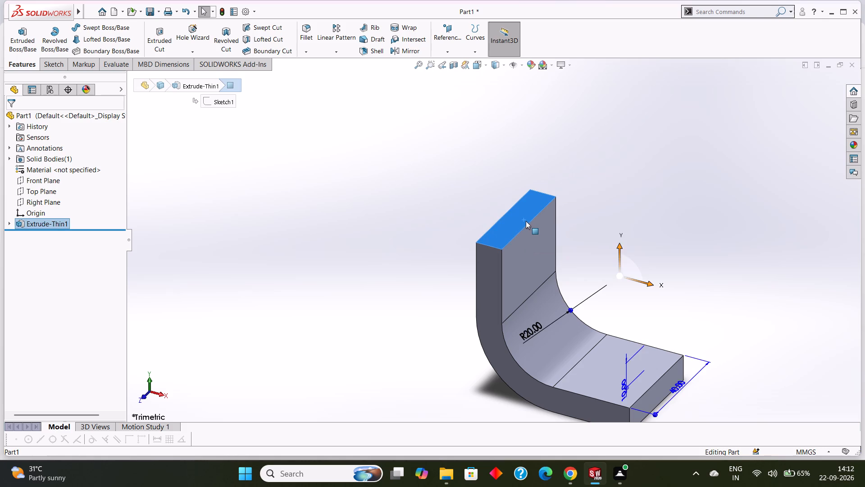
pyautogui.hotkey('ctrl', '8')
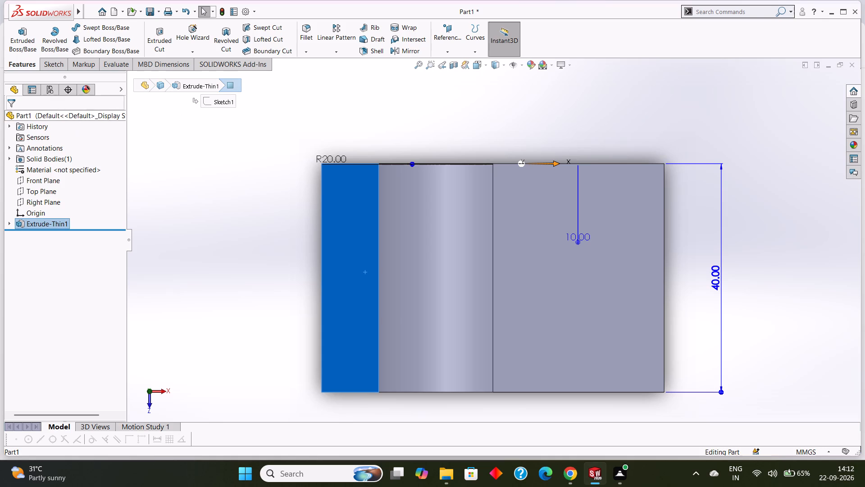
pyautogui.rightClick(332, 205)
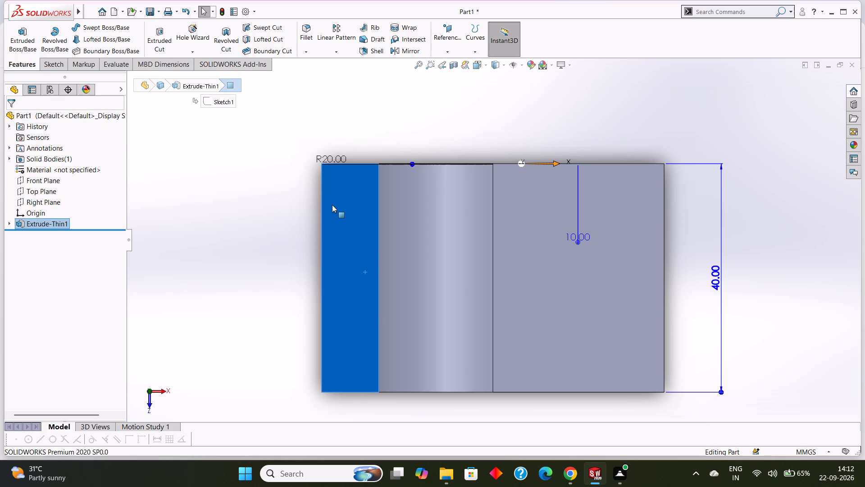
pyautogui.click(352, 192)
pyautogui.press('Escape')
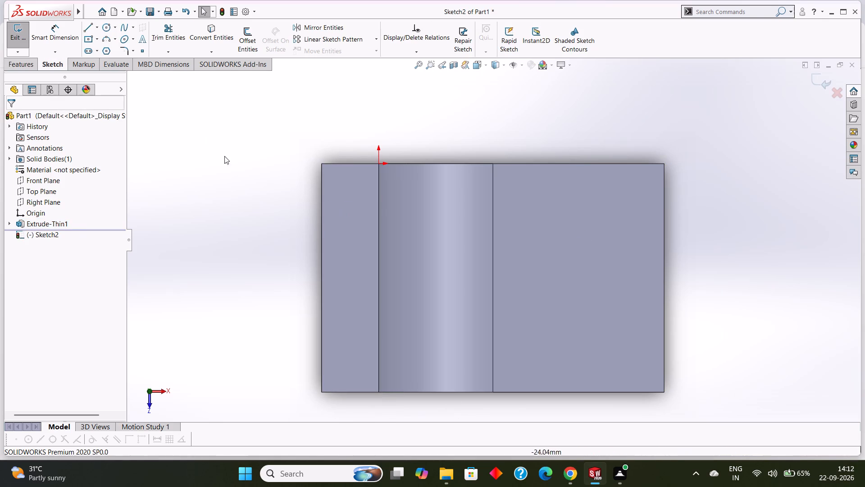
pyautogui.click(106, 28)
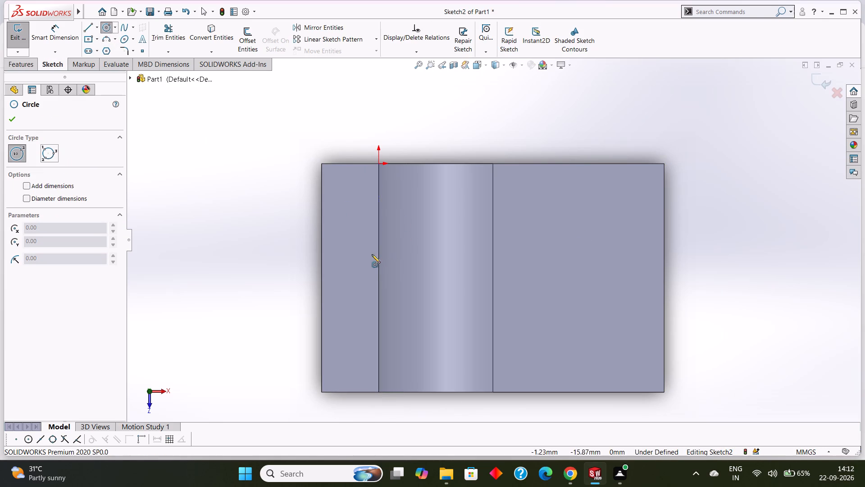
pyautogui.click(379, 277)
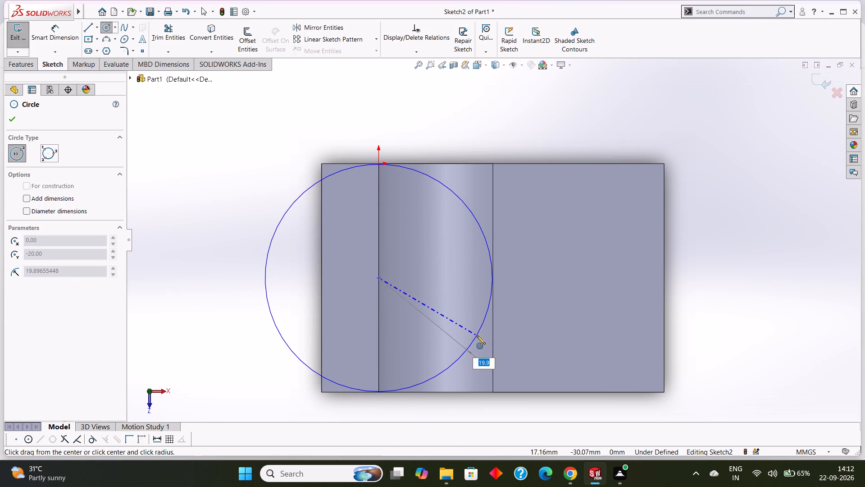
pyautogui.write('20')
pyautogui.press('Return')
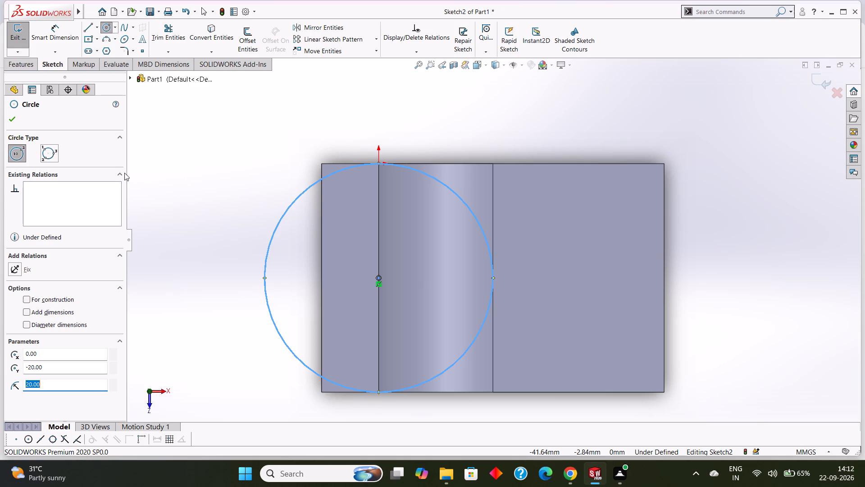
pyautogui.click(10, 125)
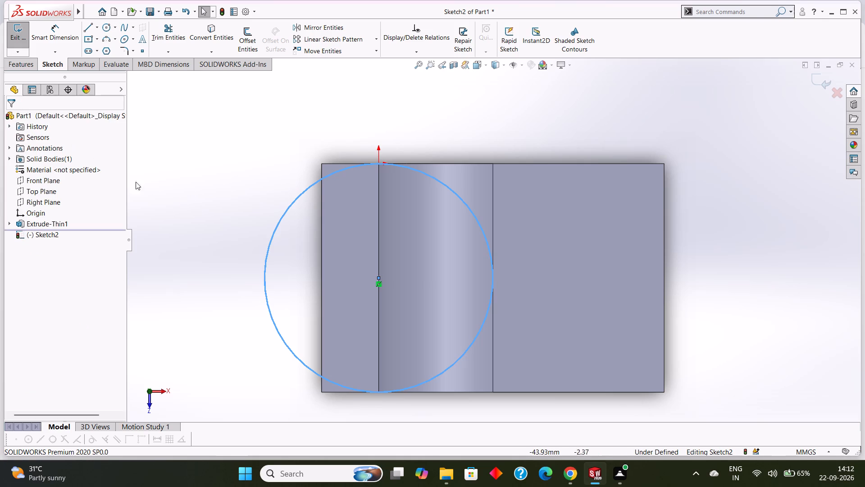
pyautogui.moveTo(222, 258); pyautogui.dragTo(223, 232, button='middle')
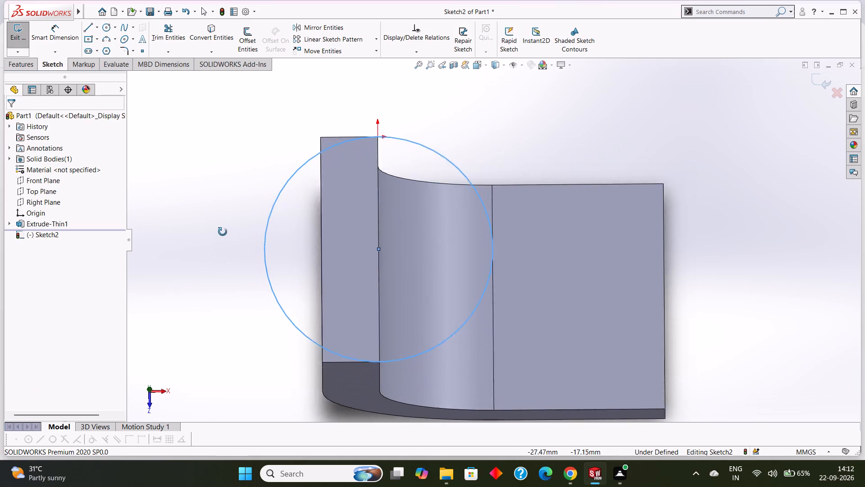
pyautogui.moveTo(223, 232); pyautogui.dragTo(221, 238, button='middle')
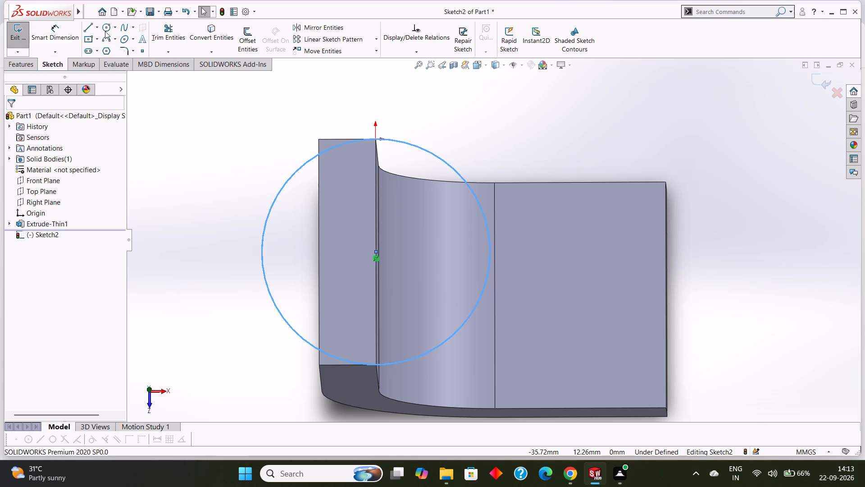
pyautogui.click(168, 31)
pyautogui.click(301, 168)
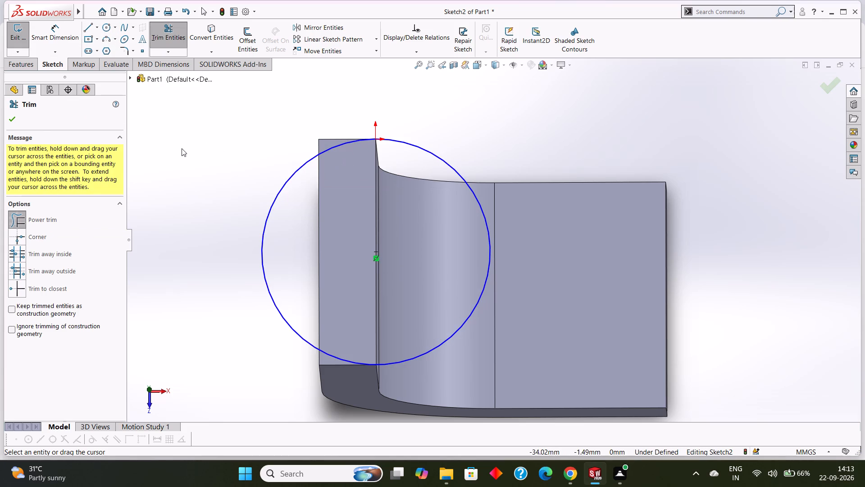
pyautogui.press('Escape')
# Draw a vertical line from the origin through the circle's centre to the opposite point on the circle.
pyautogui.click(85, 29)
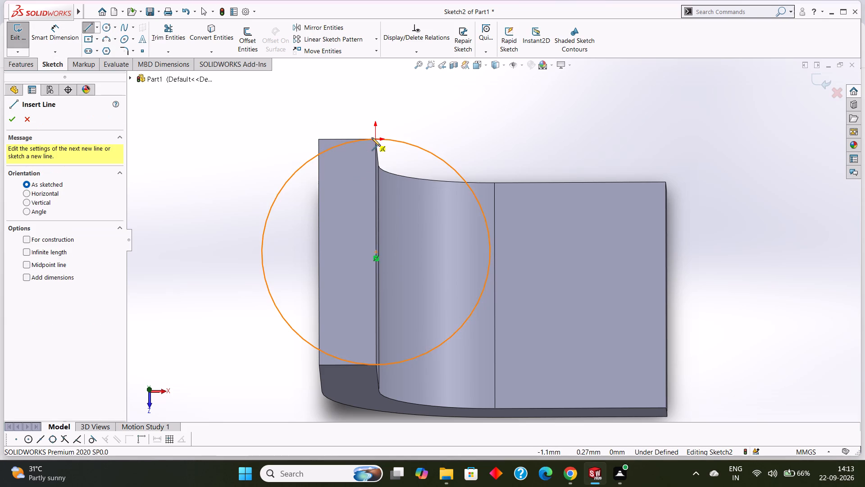
pyautogui.click(374, 138)
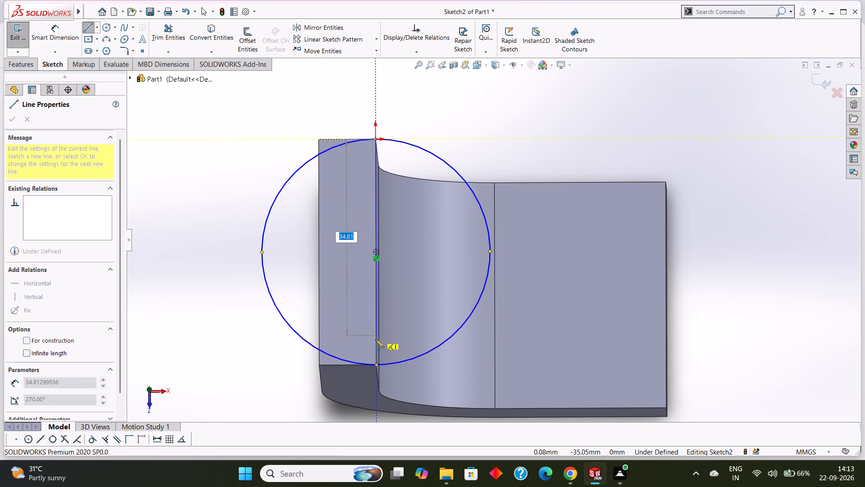
pyautogui.click(376, 363)
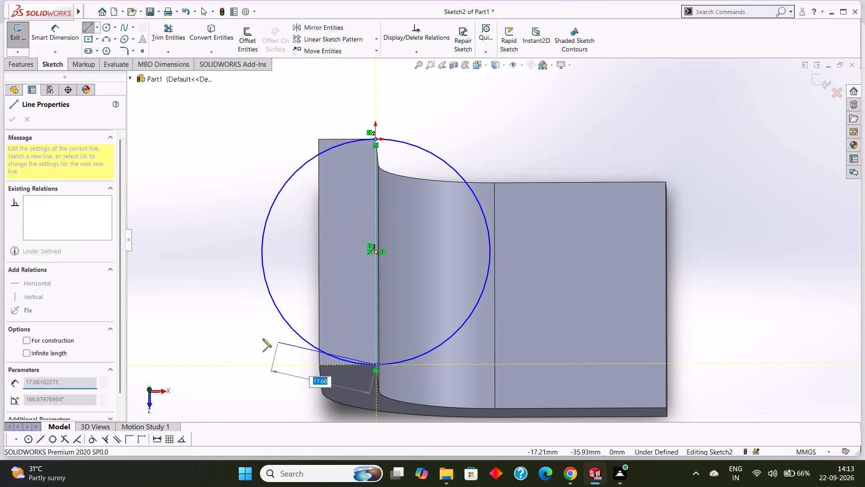
pyautogui.rightClick(245, 326)
pyautogui.click(266, 334)
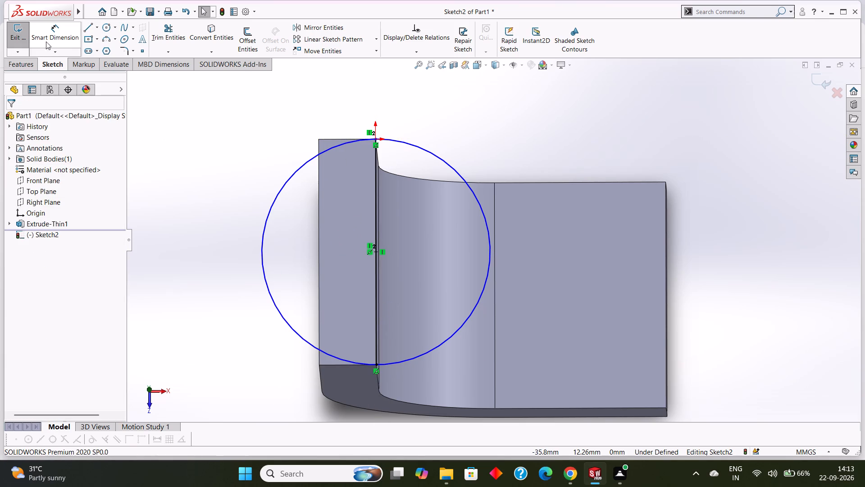
# Trim away the half of the circle on the end-face side of the line, leaving a semicircle toward the horizontal leg.
pyautogui.click(169, 30)
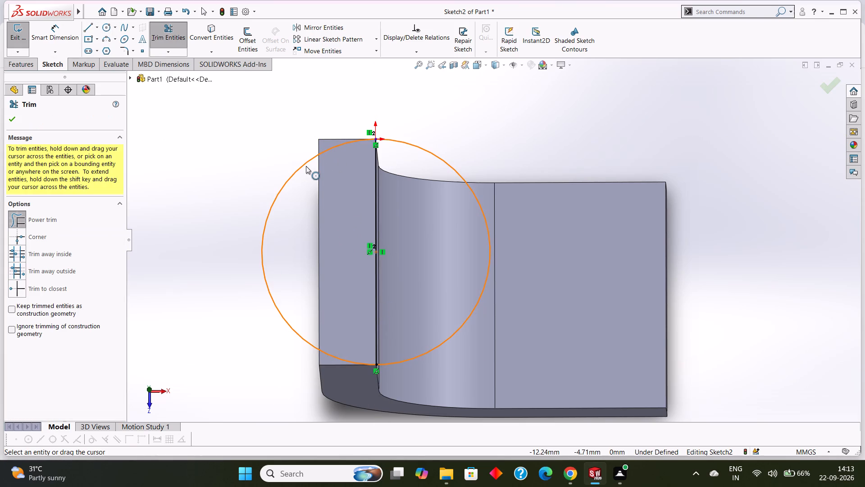
pyautogui.click(305, 165)
pyautogui.doubleClick(300, 166)
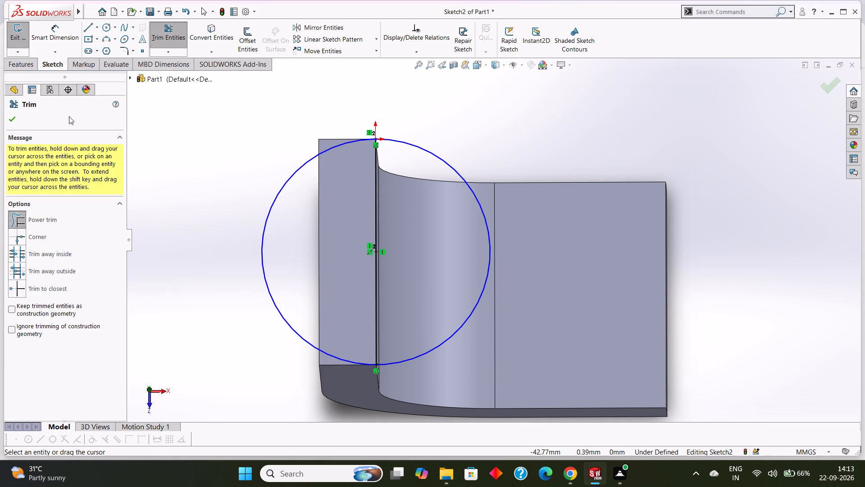
pyautogui.click(43, 223)
pyautogui.click(43, 216)
pyautogui.moveTo(247, 170); pyautogui.dragTo(276, 210)
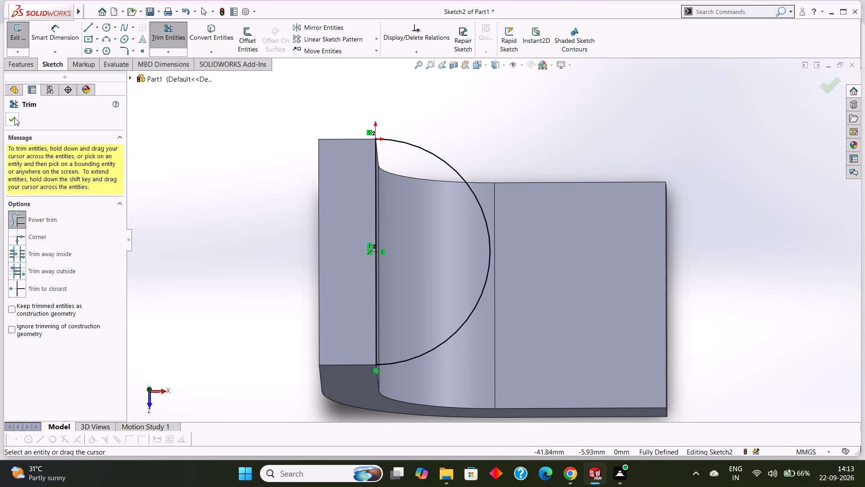
pyautogui.click(14, 118)
# Extrude the semicircle 10 mm blind in the reversed direction, down along the vertical leg, merged with the body.
pyautogui.click(31, 65)
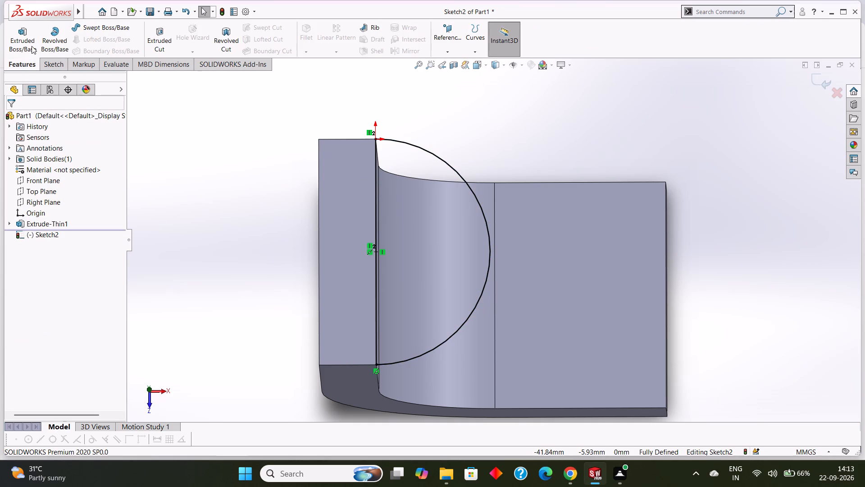
pyautogui.click(32, 46)
pyautogui.moveTo(774, 167); pyautogui.dragTo(760, 88, button='middle')
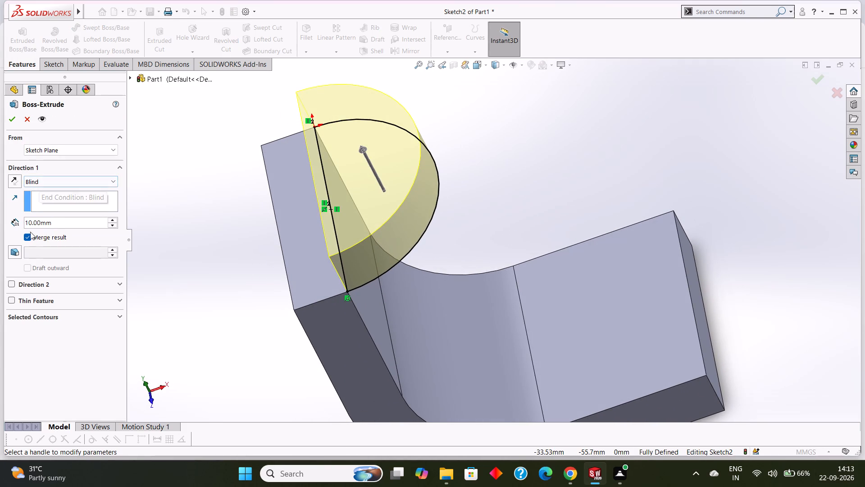
pyautogui.click(17, 184)
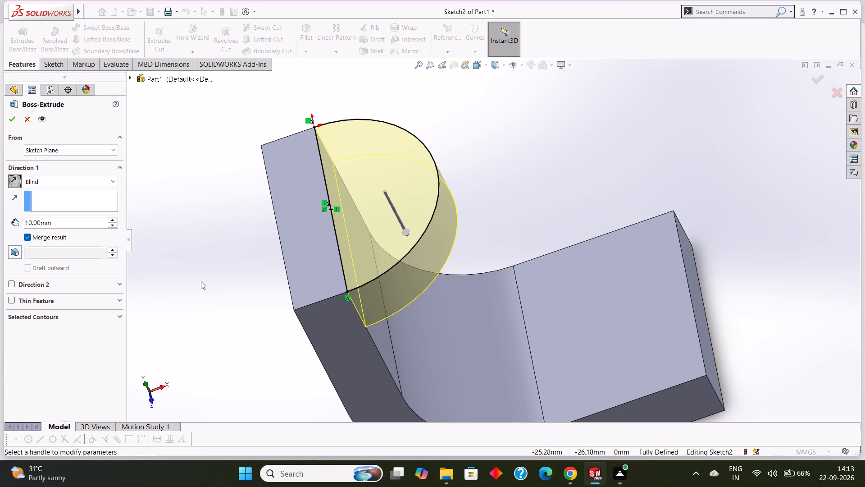
pyautogui.moveTo(205, 317); pyautogui.dragTo(187, 292, button='middle')
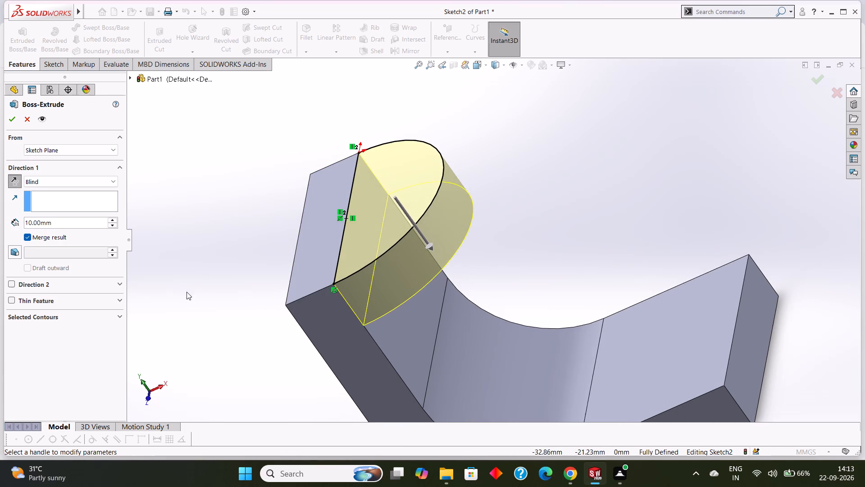
pyautogui.click(6, 121)
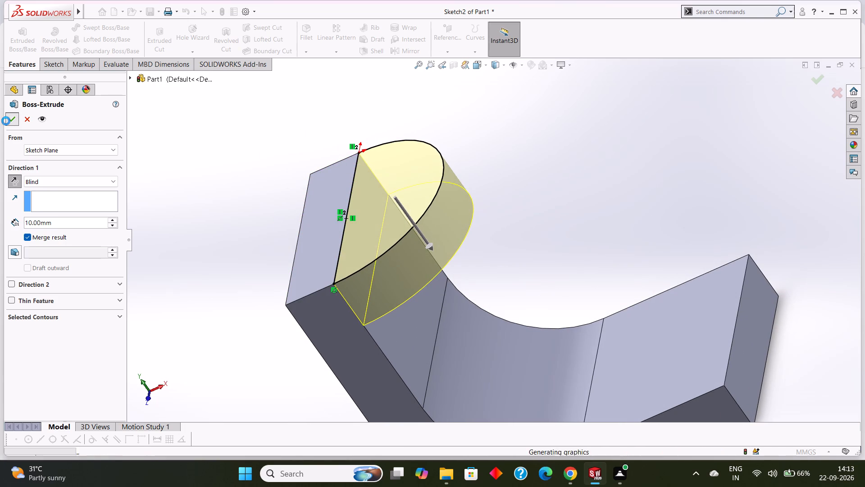
# Examine the bracket and the new semicircular boss on the vertical leg from several angles.
pyautogui.click(195, 174)
pyautogui.moveTo(213, 239); pyautogui.dragTo(232, 203, button='middle')
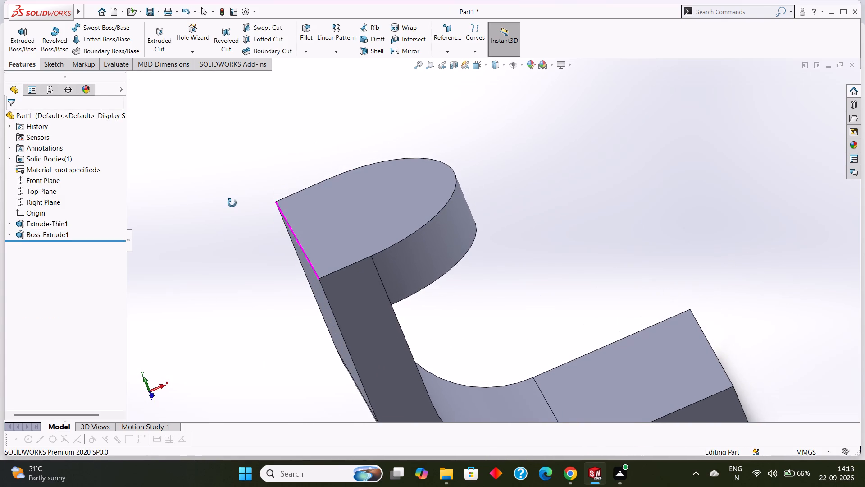
pyautogui.moveTo(232, 203); pyautogui.dragTo(226, 216, button='middle')
pyautogui.scroll(4, 225, 215)
pyautogui.moveTo(243, 239); pyautogui.dragTo(253, 226, button='middle')
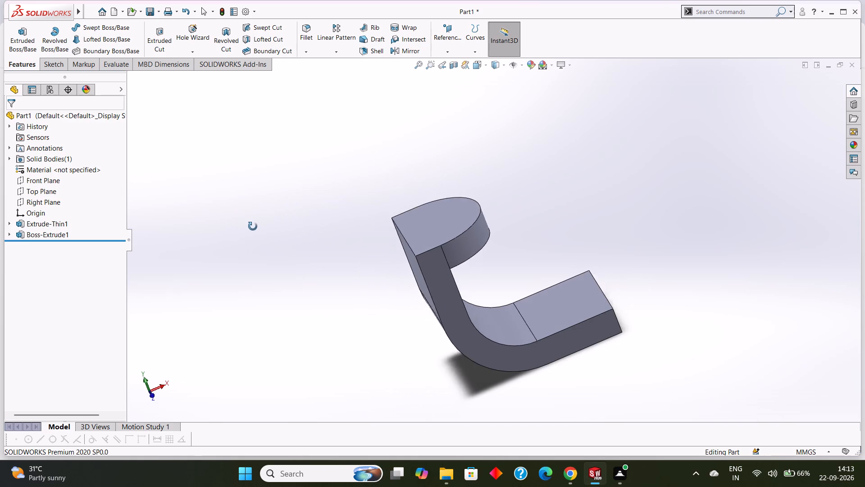
pyautogui.moveTo(253, 226); pyautogui.dragTo(241, 202, button='middle')
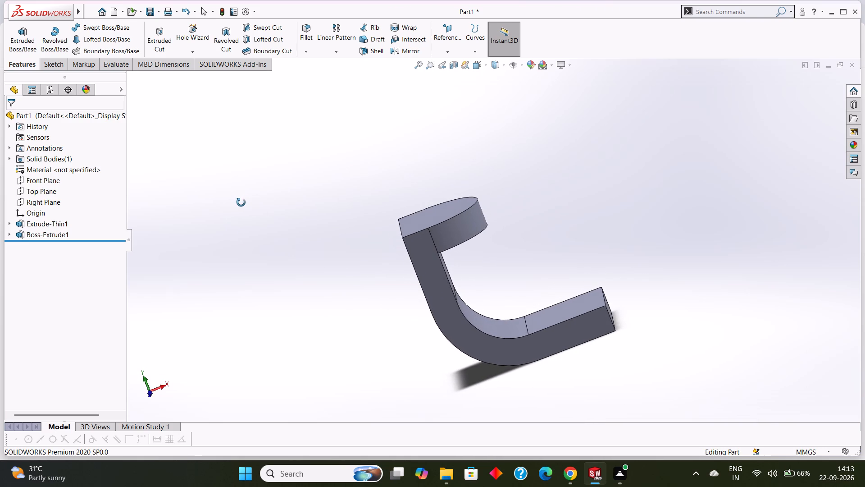
pyautogui.moveTo(241, 202); pyautogui.dragTo(250, 202, button='middle')
pyautogui.moveTo(251, 201); pyautogui.dragTo(240, 213, button='middle')
pyautogui.scroll(-1, 240, 213)
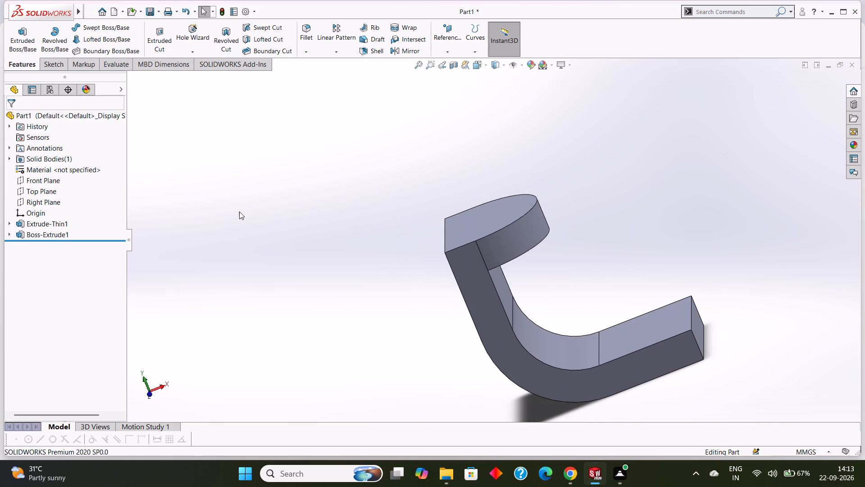
pyautogui.scroll(2, 299, 269)
pyautogui.moveTo(299, 269); pyautogui.dragTo(298, 270, button='middle')
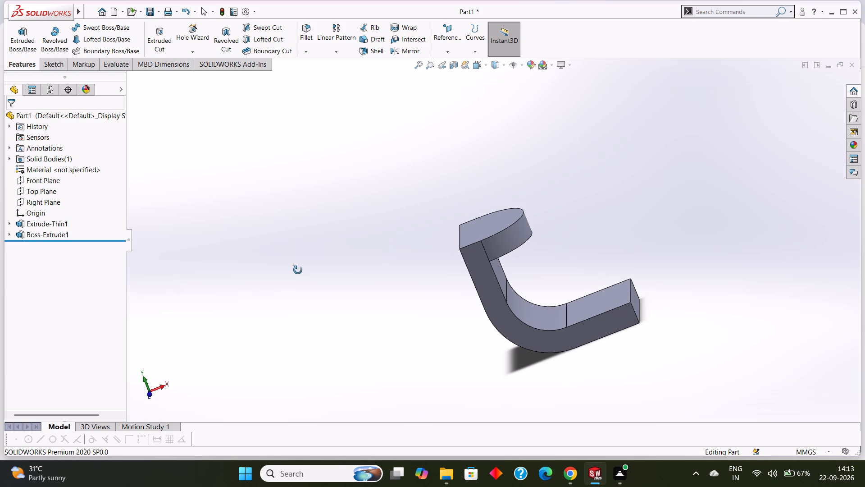
pyautogui.moveTo(298, 270); pyautogui.dragTo(289, 277, button='middle')
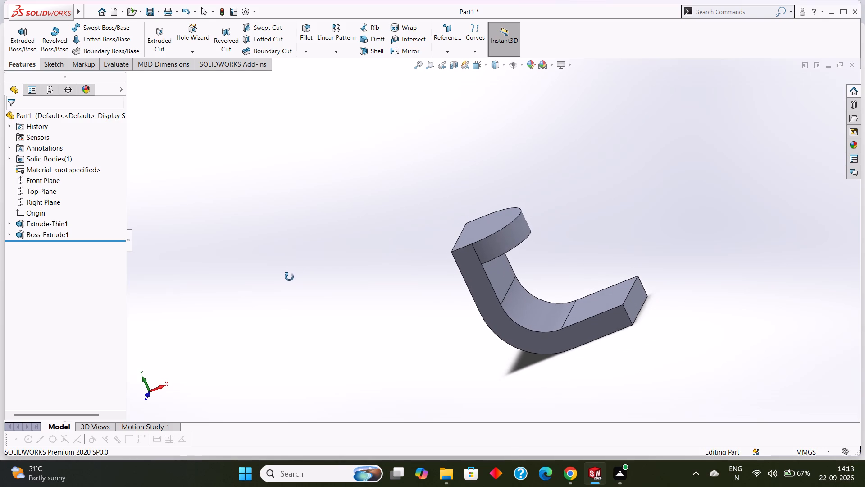
pyautogui.moveTo(289, 277); pyautogui.dragTo(291, 284, button='middle')
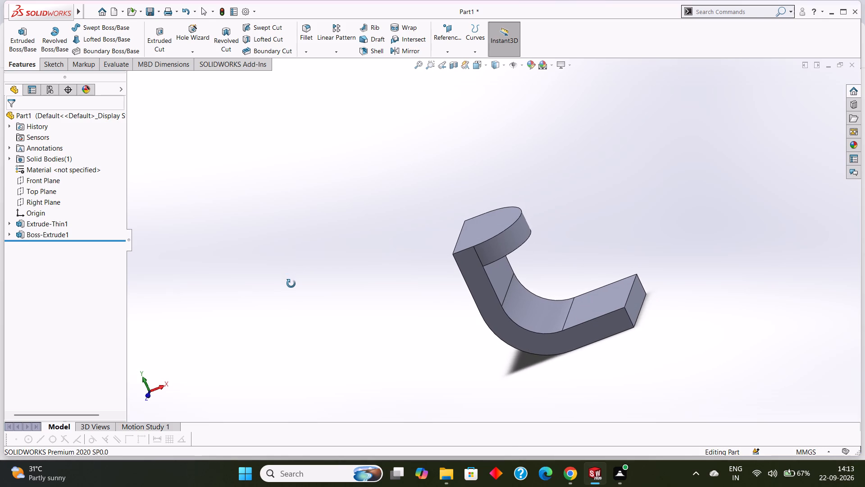
pyautogui.moveTo(291, 284); pyautogui.dragTo(293, 284, button='middle')
pyautogui.scroll(-1, 293, 284)
pyautogui.scroll(3, 409, 300)
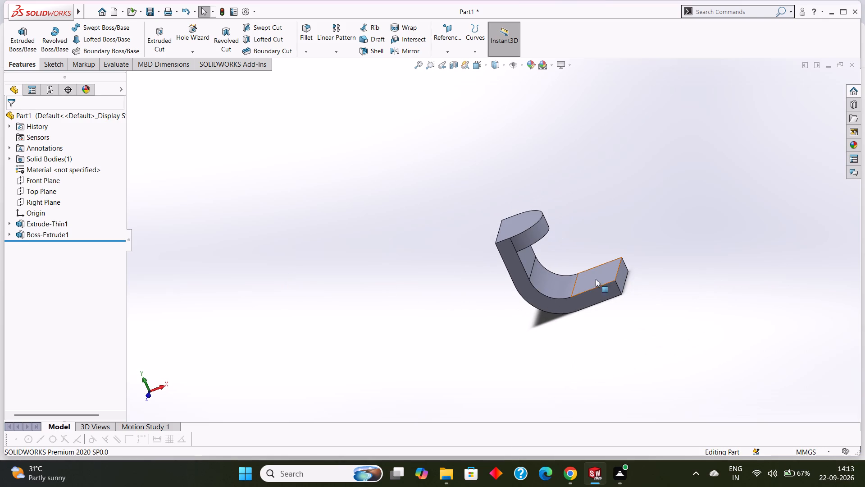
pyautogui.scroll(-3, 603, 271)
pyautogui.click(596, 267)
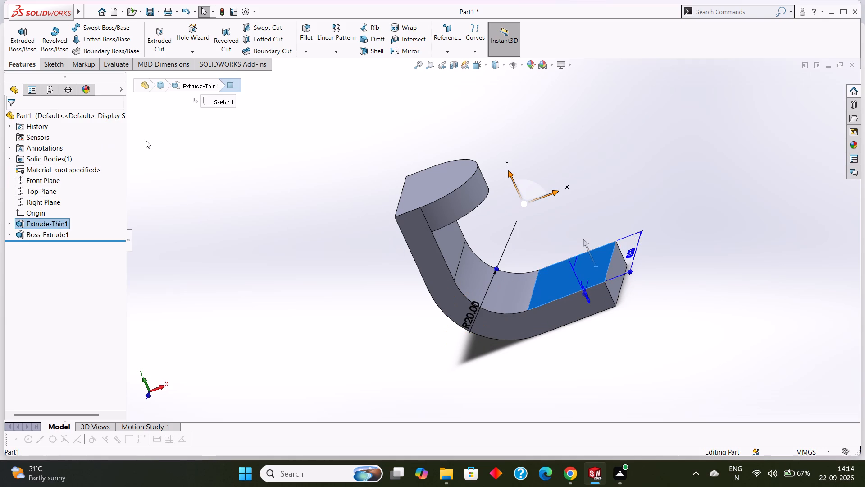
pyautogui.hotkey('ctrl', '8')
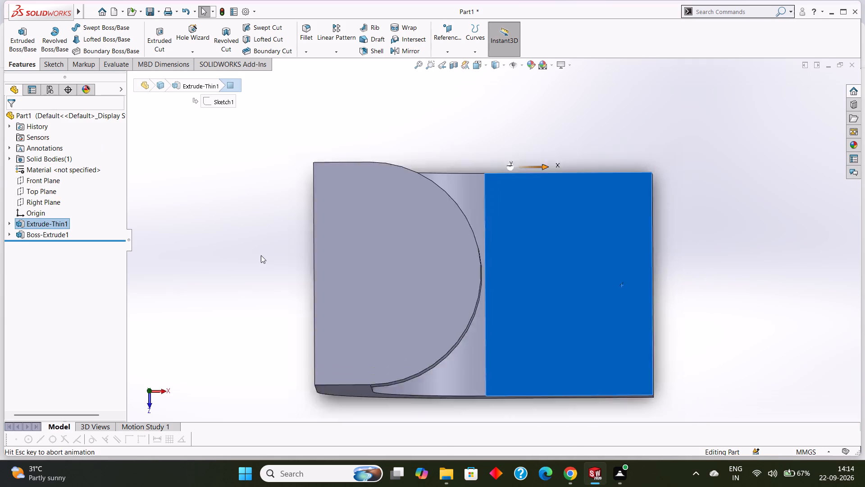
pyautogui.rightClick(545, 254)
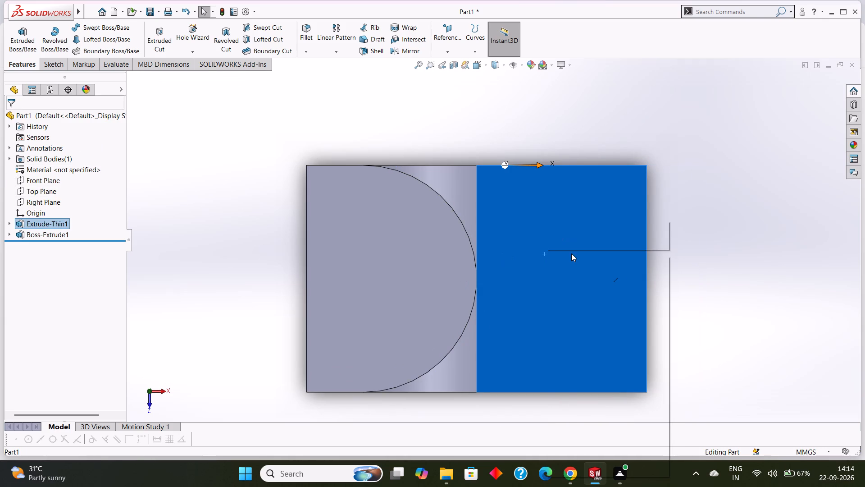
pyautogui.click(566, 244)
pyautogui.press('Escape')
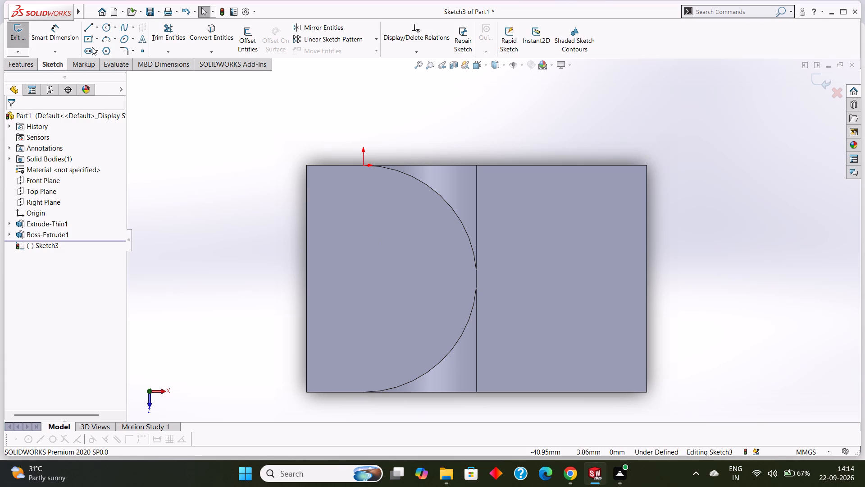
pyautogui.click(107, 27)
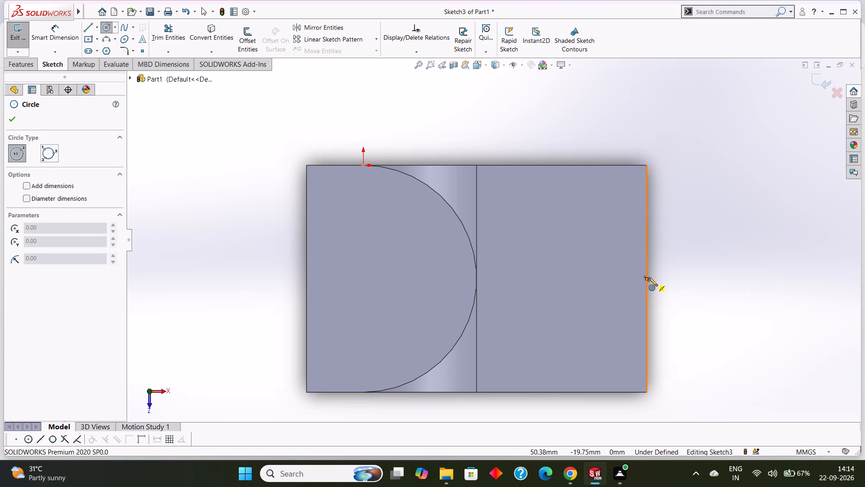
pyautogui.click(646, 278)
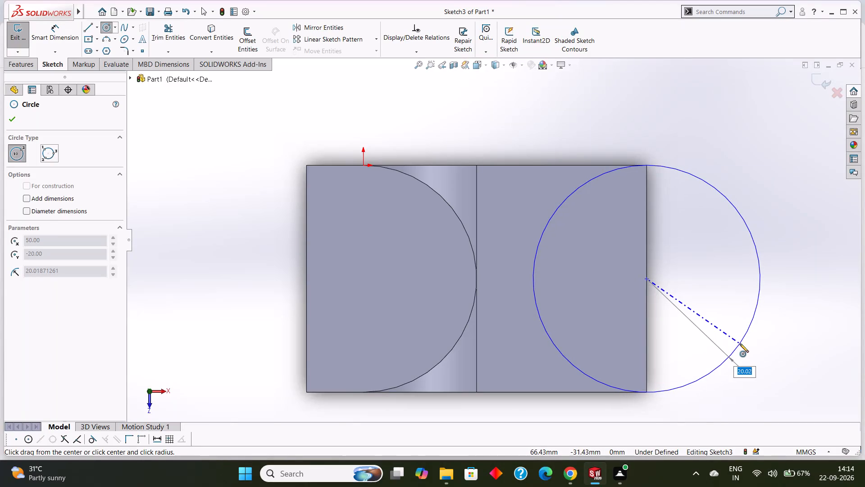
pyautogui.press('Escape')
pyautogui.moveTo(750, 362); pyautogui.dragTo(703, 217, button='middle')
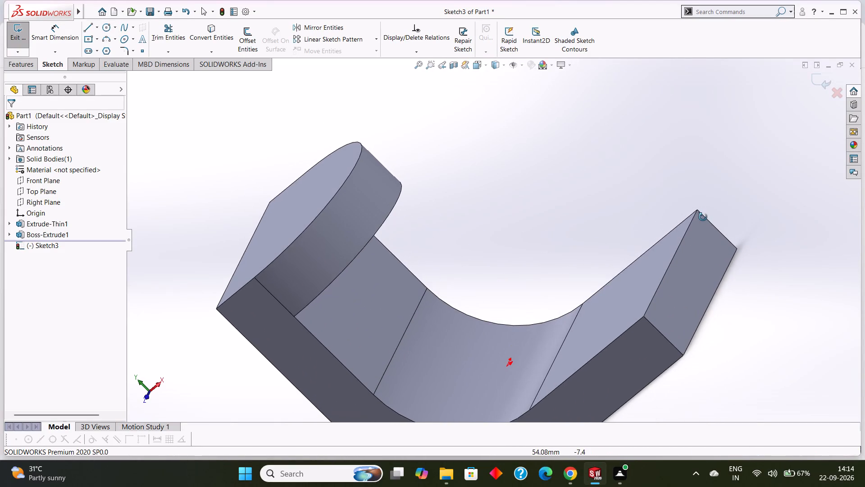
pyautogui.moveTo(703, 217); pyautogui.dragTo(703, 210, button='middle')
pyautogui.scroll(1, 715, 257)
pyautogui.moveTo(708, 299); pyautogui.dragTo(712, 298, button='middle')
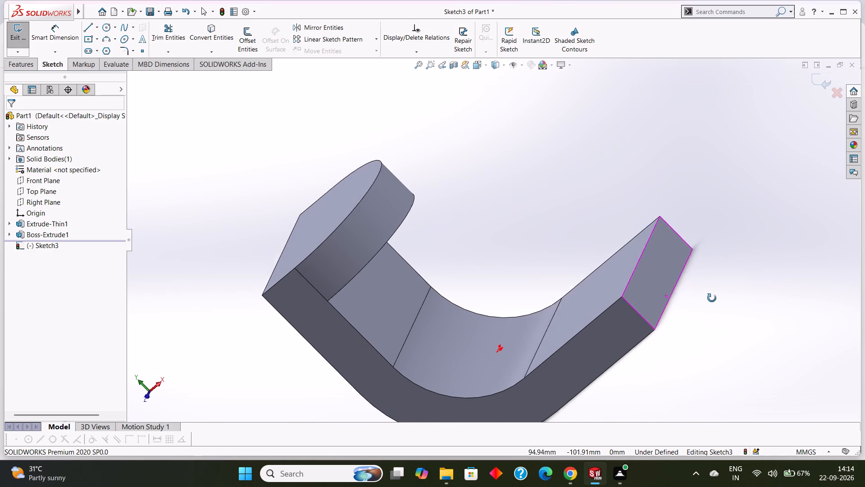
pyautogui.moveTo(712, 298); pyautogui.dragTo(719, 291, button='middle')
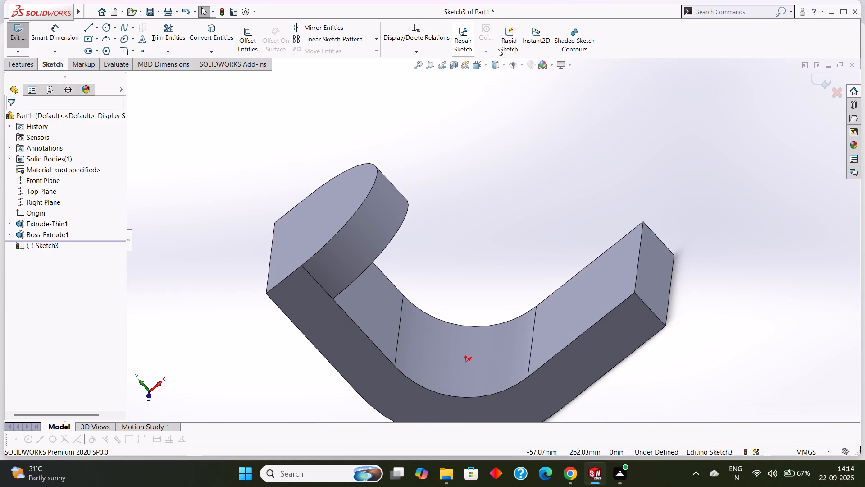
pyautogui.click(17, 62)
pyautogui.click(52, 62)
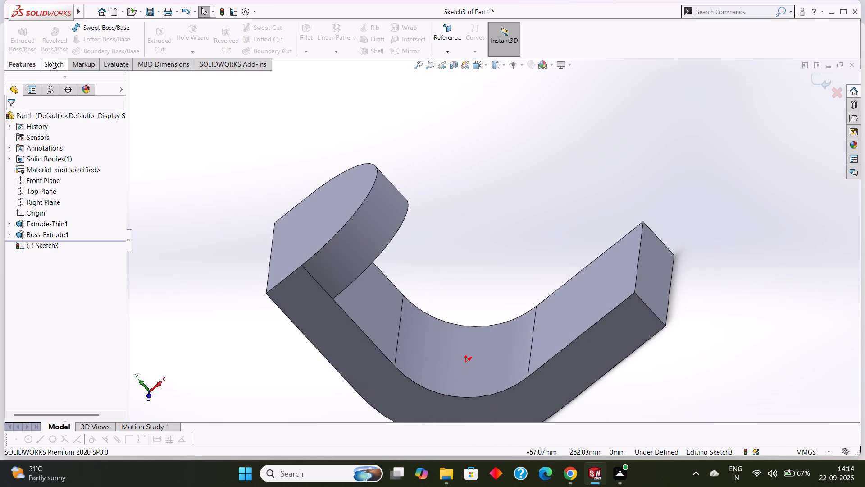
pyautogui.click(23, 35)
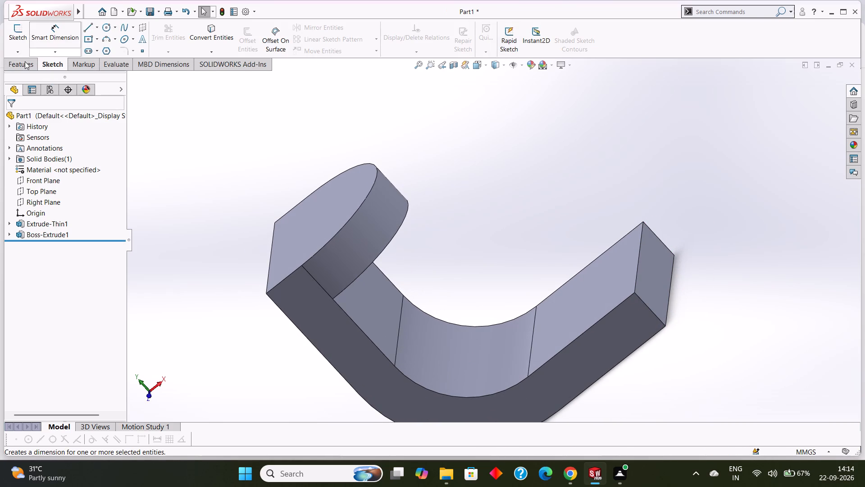
# Create a reference plane from the Top Plane with a 0 mm offset, level with the horizontal leg's inner face.
pyautogui.click(25, 61)
pyautogui.click(439, 53)
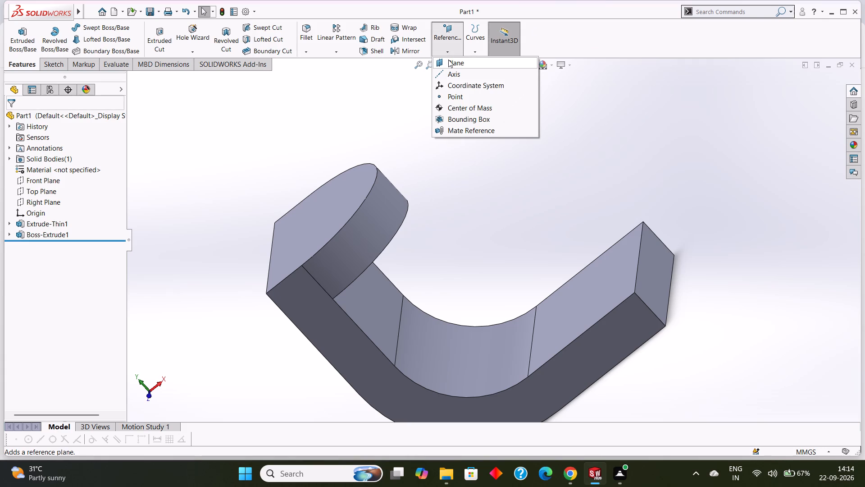
pyautogui.click(453, 63)
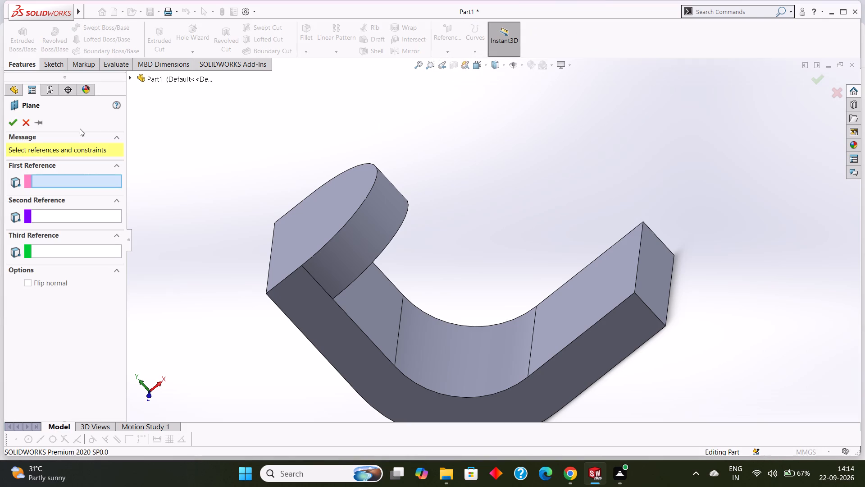
pyautogui.click(132, 80)
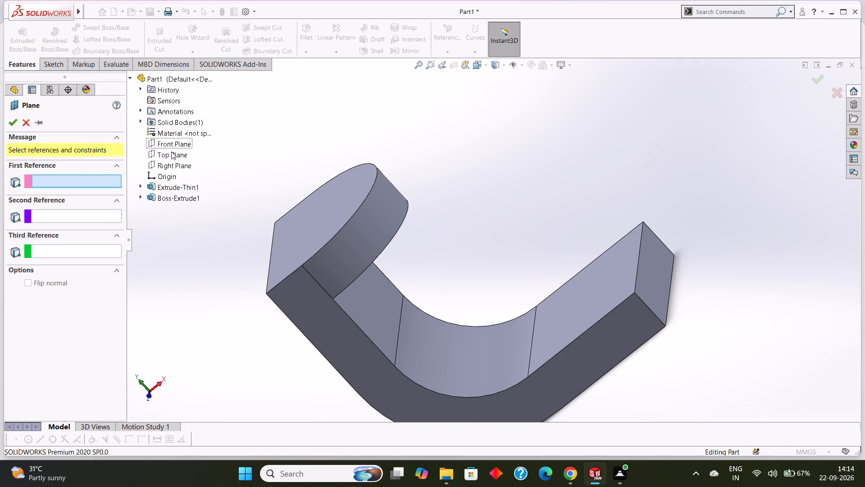
pyautogui.click(172, 156)
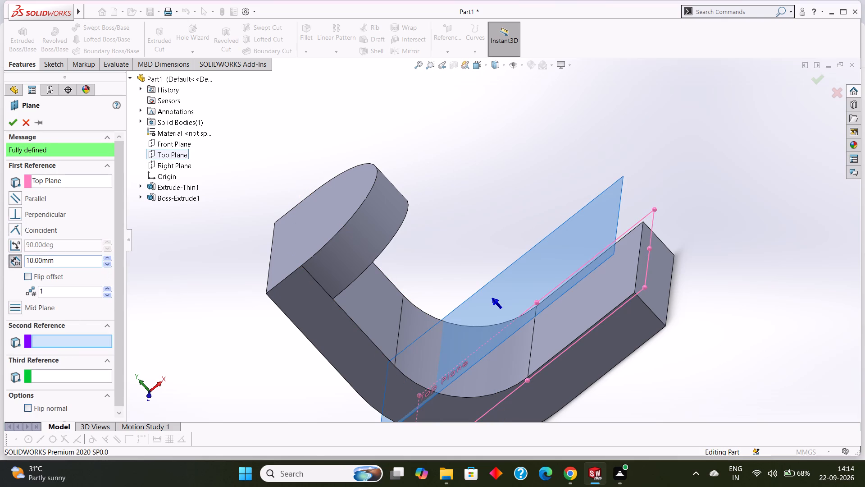
pyautogui.moveTo(66, 264); pyautogui.dragTo(23, 259)
pyautogui.press('0')
pyautogui.press('Return')
pyautogui.moveTo(700, 193); pyautogui.dragTo(702, 192, button='middle')
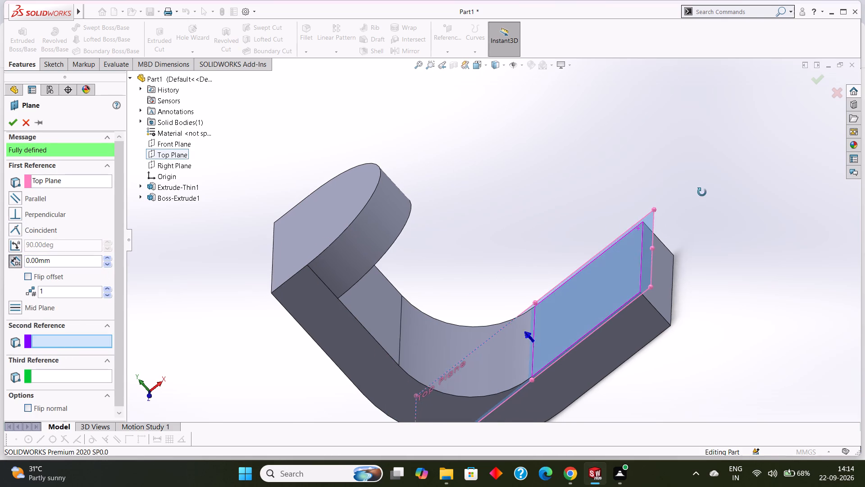
pyautogui.moveTo(702, 192); pyautogui.dragTo(709, 141, button='middle')
pyautogui.scroll(1, 709, 141)
pyautogui.scroll(-1, 715, 189)
pyautogui.scroll(2, 715, 190)
pyautogui.moveTo(662, 278); pyautogui.dragTo(676, 304, button='middle')
pyautogui.scroll(-1, 674, 285)
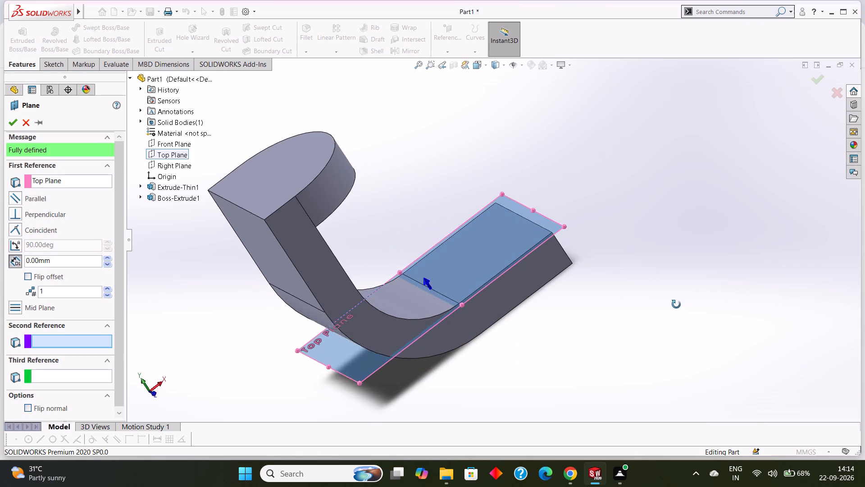
pyautogui.moveTo(676, 304); pyautogui.dragTo(672, 308, button='middle')
pyautogui.scroll(3, 584, 308)
pyautogui.scroll(-2, 566, 301)
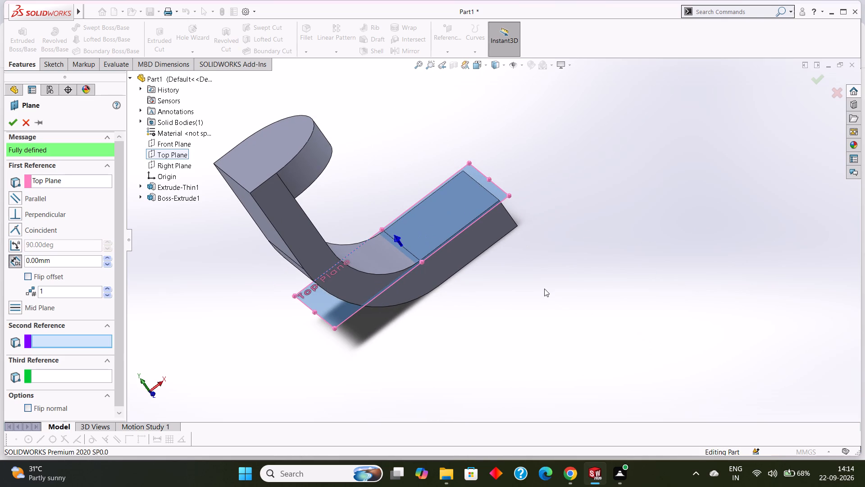
pyautogui.moveTo(543, 288); pyautogui.dragTo(542, 314, button='middle')
pyautogui.click(13, 123)
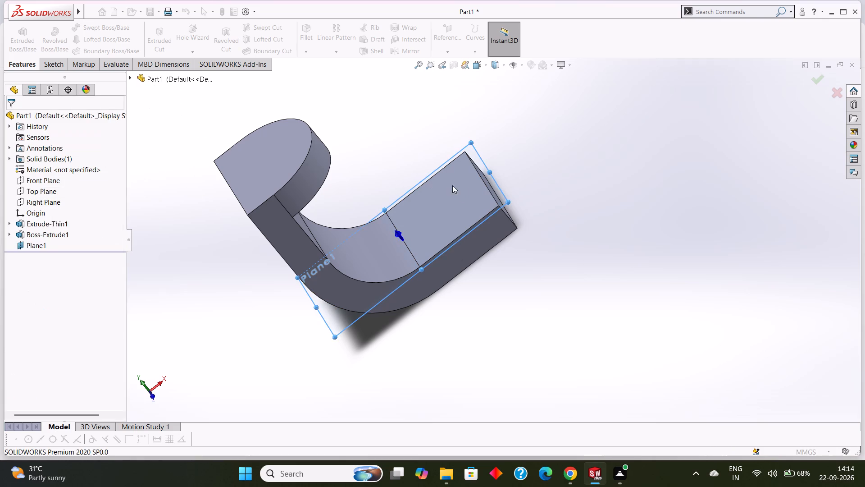
# Start a sketch on the new reference plane and draw a 20 mm radius circle centred on the midpoint of the horizontal leg's end edge.
pyautogui.scroll(1, 568, 215)
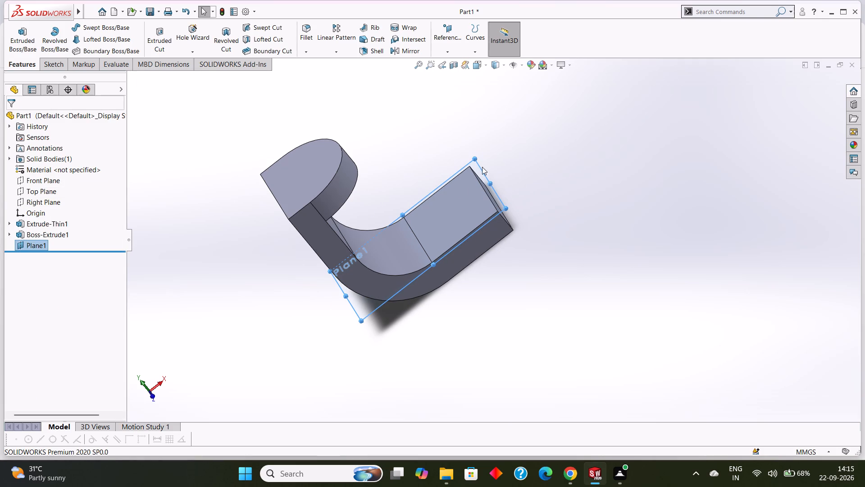
pyautogui.click(480, 166)
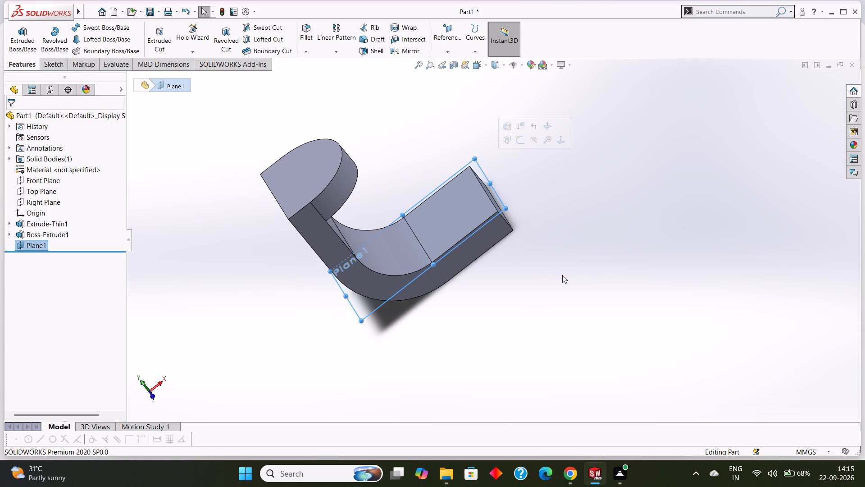
pyautogui.hotkey('ctrl', '8')
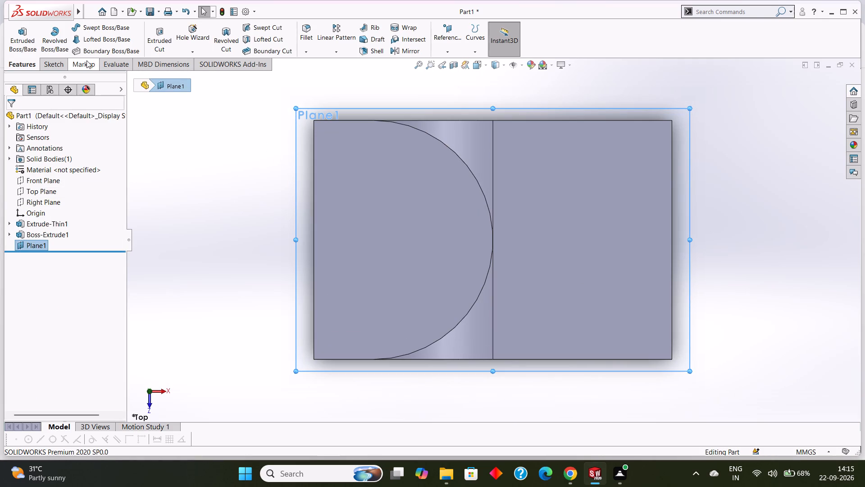
pyautogui.rightClick(681, 119)
pyautogui.click(705, 108)
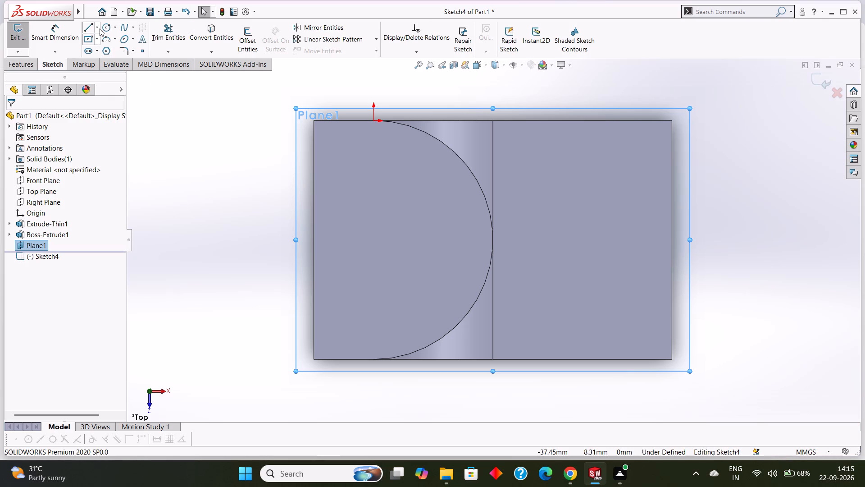
pyautogui.click(104, 26)
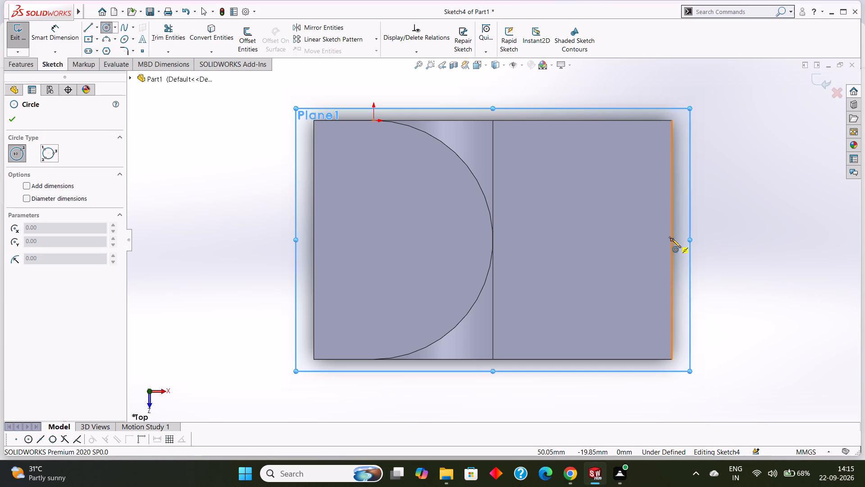
pyautogui.click(672, 239)
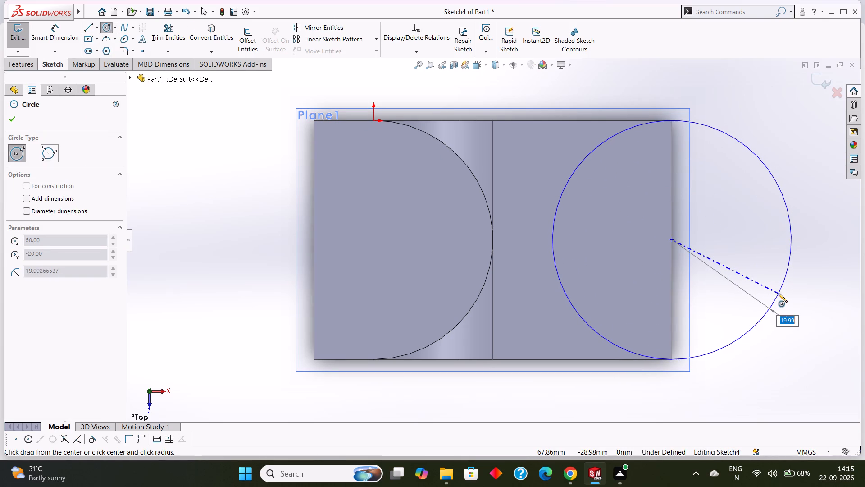
pyautogui.write('20')
pyautogui.press('Return')
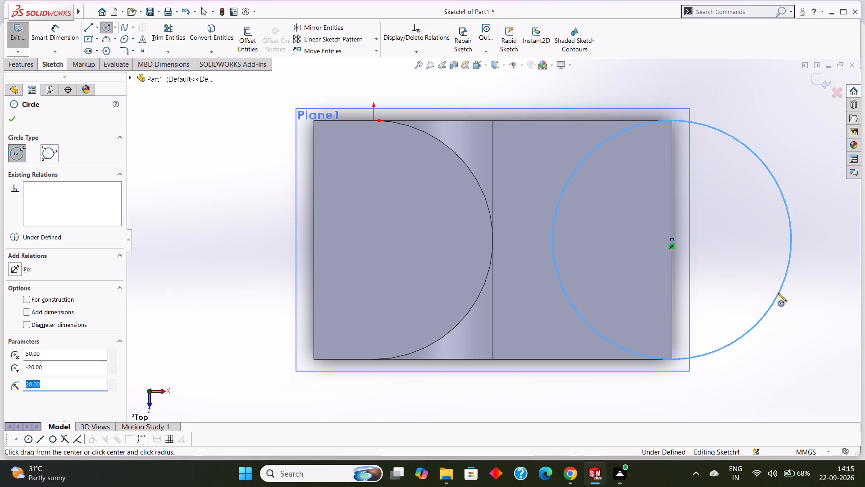
# Draw a vertical line along the horizontal leg's end edge, joining the circle's two points at the leg's corners.
pyautogui.click(14, 117)
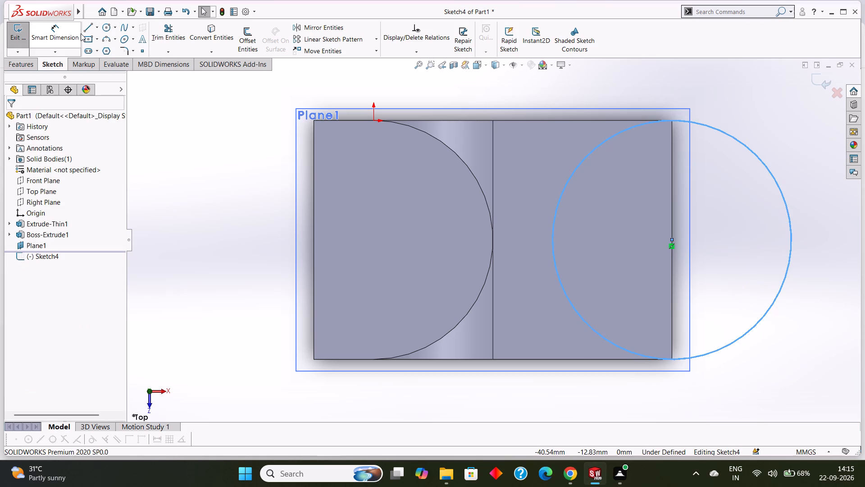
pyautogui.click(87, 31)
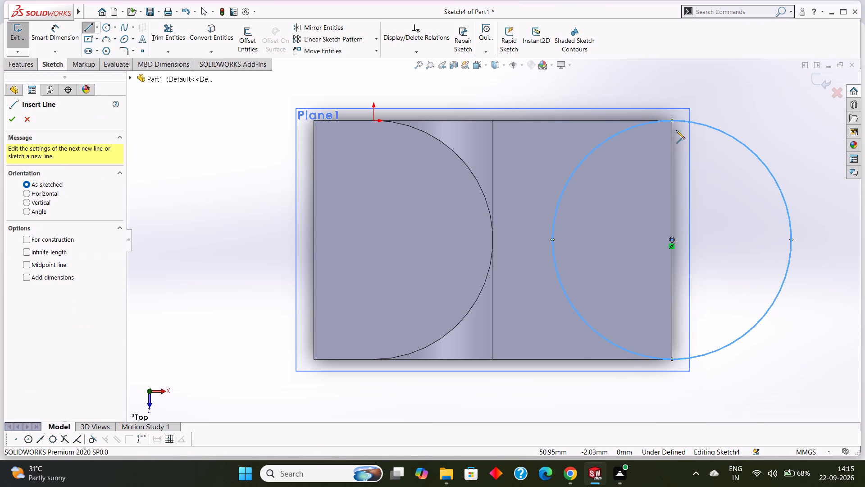
pyautogui.click(671, 120)
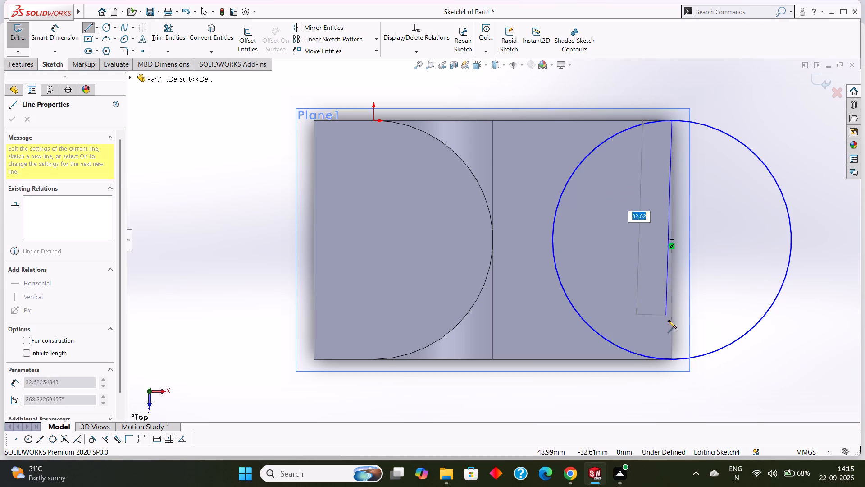
pyautogui.click(670, 359)
pyautogui.rightClick(755, 267)
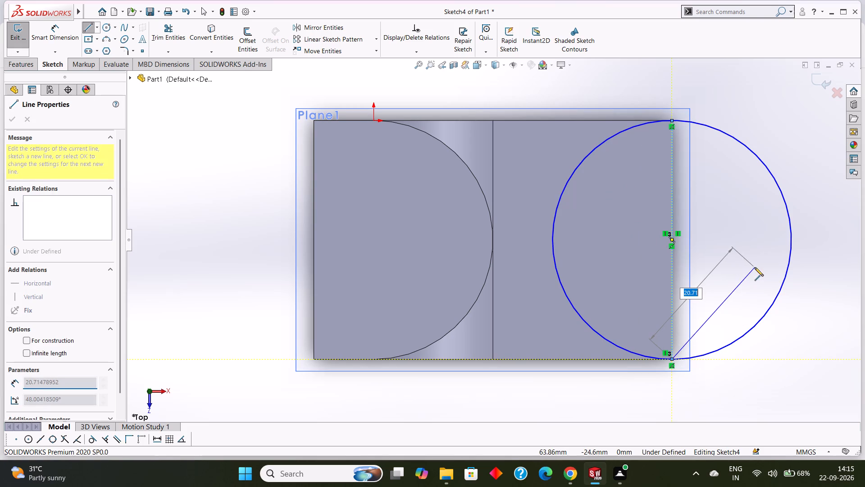
pyautogui.click(767, 279)
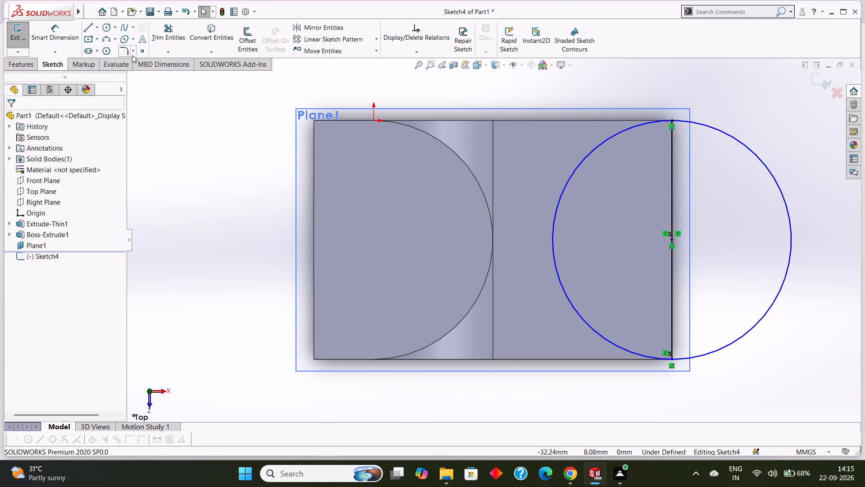
# Power-trim the half of the circle lying over the horizontal leg, leaving a closed semicircle beyond its end edge.
pyautogui.click(25, 64)
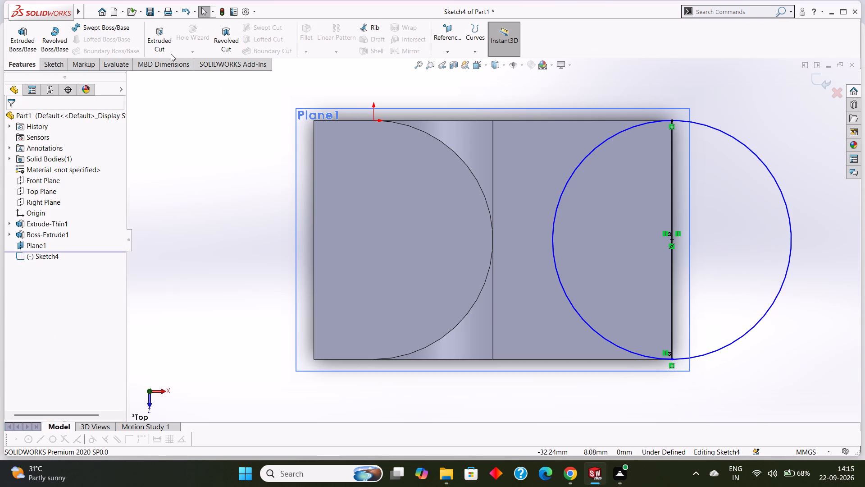
pyautogui.click(50, 59)
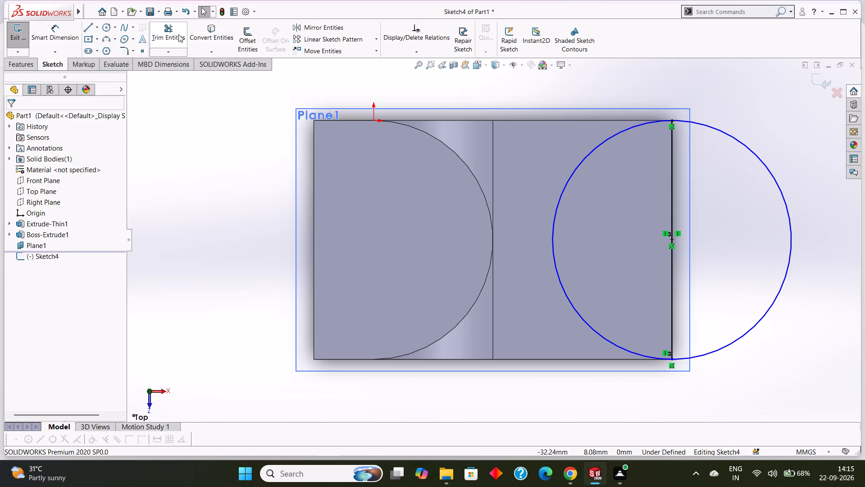
pyautogui.click(166, 35)
pyautogui.click(52, 221)
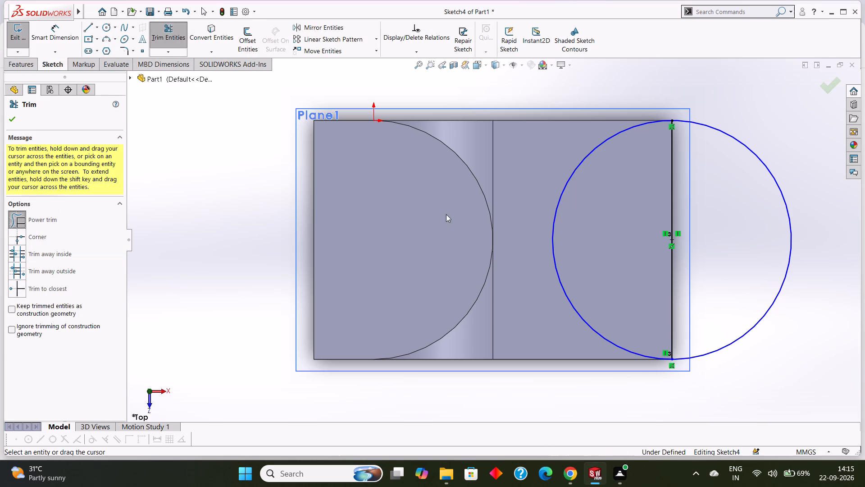
pyautogui.moveTo(563, 143); pyautogui.dragTo(615, 202)
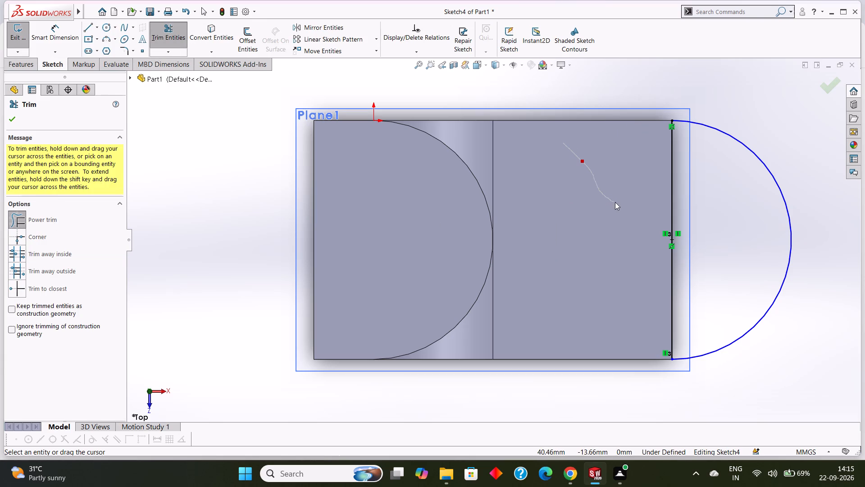
pyautogui.moveTo(615, 202); pyautogui.dragTo(616, 202)
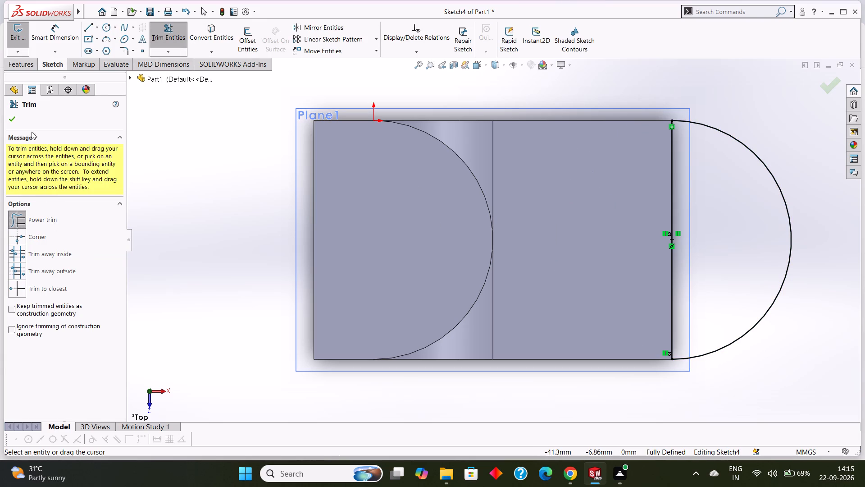
pyautogui.click(16, 121)
# Extrude the semicircle 10 mm blind in the reversed direction, down through the horizontal leg's thickness, merged with the body.
pyautogui.click(24, 69)
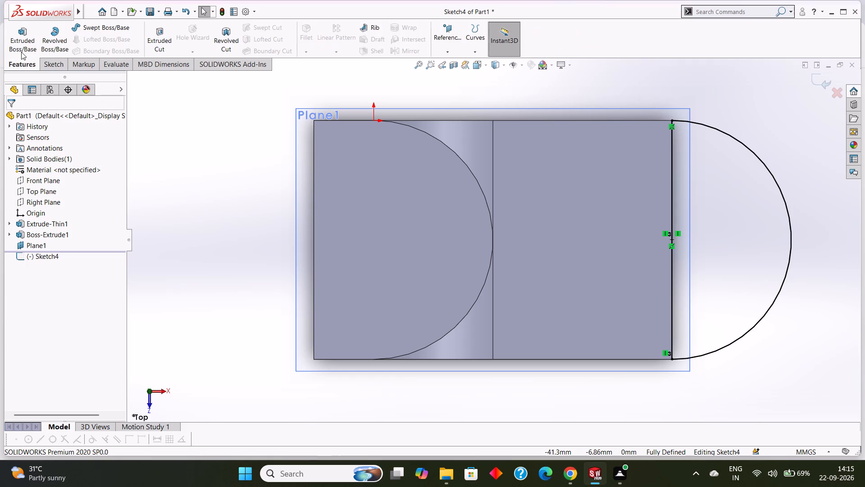
pyautogui.click(20, 44)
pyautogui.moveTo(768, 382); pyautogui.dragTo(760, 301, button='middle')
pyautogui.scroll(3, 760, 299)
pyautogui.moveTo(716, 342); pyautogui.dragTo(722, 324, button='middle')
pyautogui.click(18, 179)
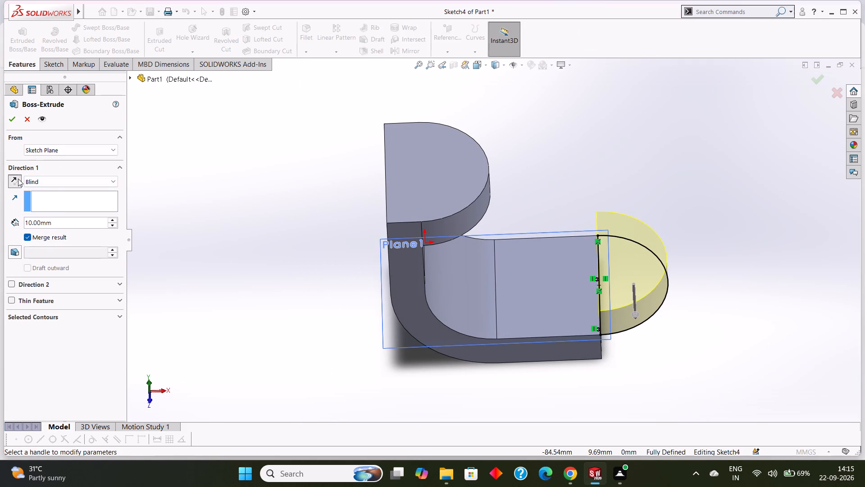
pyautogui.click(15, 119)
# Hide the reference plane Plane1.
pyautogui.click(670, 176)
pyautogui.moveTo(680, 177); pyautogui.dragTo(681, 161, button='middle')
pyautogui.click(46, 246)
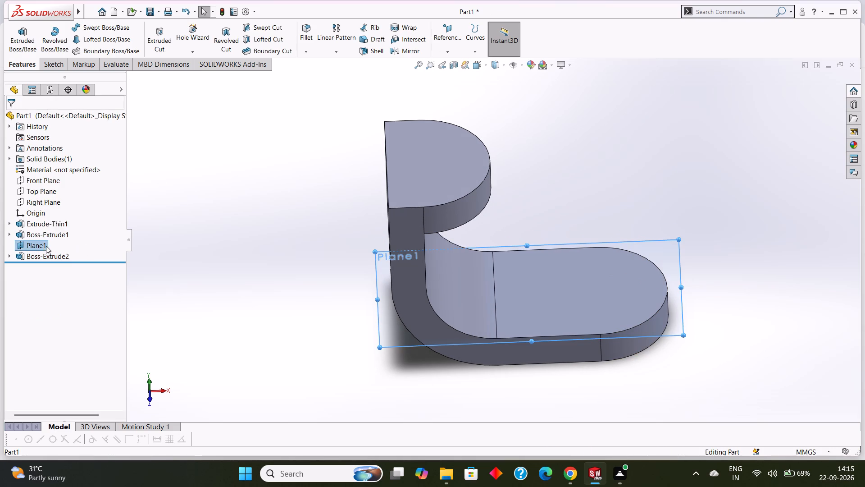
pyautogui.click(65, 233)
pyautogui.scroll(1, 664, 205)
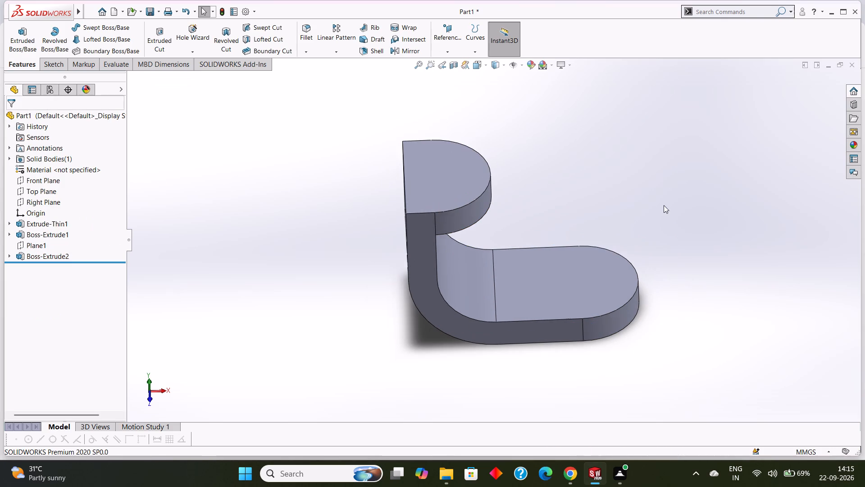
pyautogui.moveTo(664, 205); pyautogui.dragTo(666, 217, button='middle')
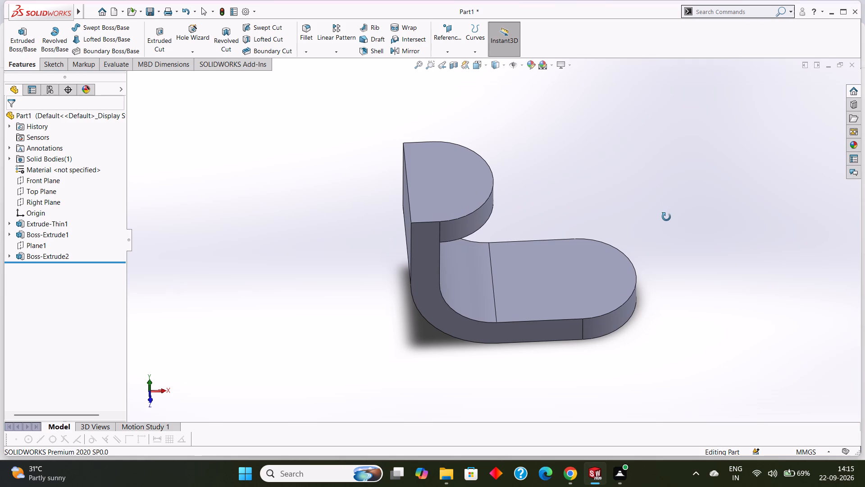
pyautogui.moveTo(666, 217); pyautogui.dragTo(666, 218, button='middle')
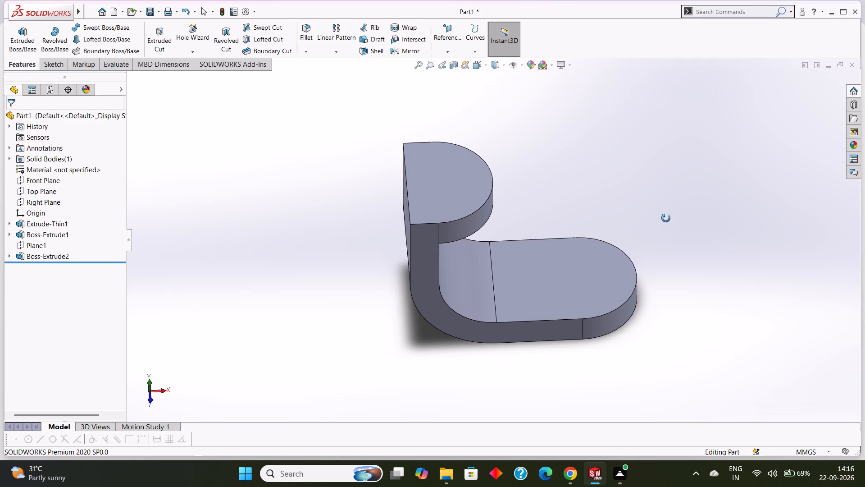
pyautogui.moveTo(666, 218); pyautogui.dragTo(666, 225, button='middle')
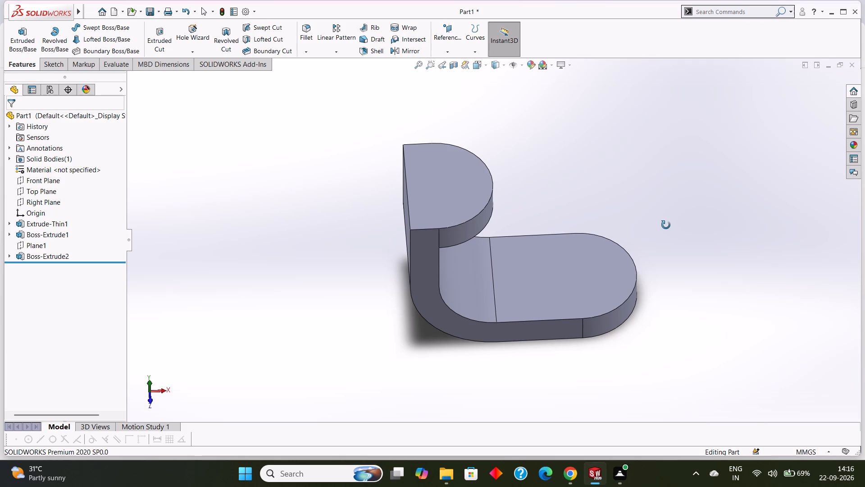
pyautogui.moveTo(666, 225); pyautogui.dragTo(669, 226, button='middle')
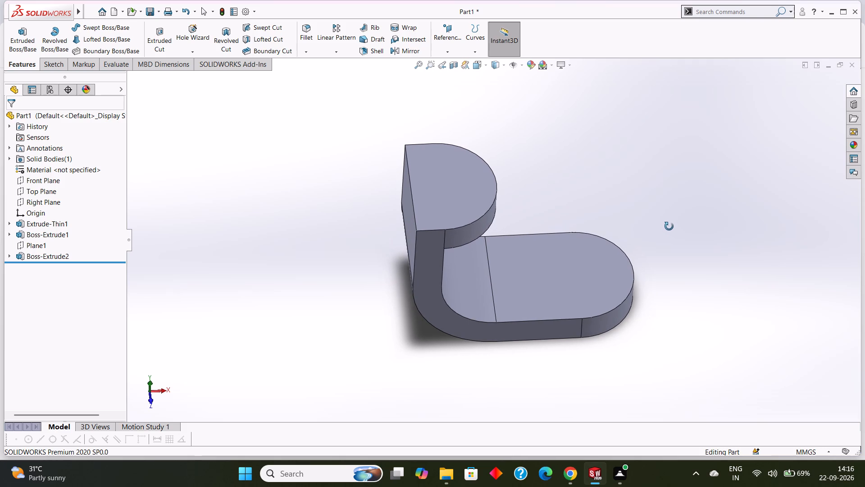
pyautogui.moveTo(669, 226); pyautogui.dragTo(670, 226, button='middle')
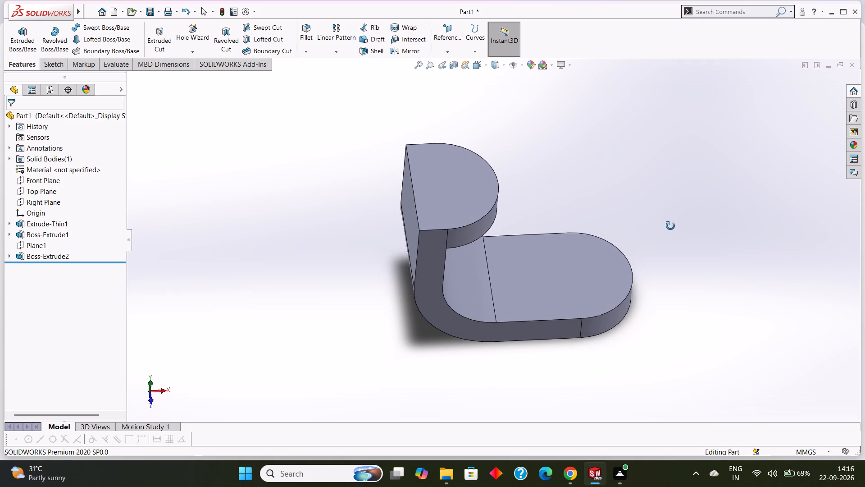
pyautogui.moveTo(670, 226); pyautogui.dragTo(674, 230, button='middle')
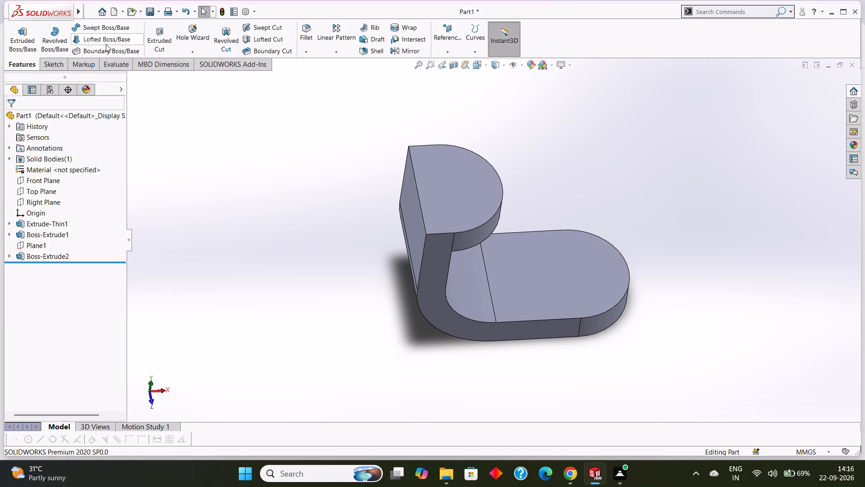
# Sketch a 10 mm radius circle on the horizontal leg's upper face, concentric with its rounded end.
pyautogui.click(61, 66)
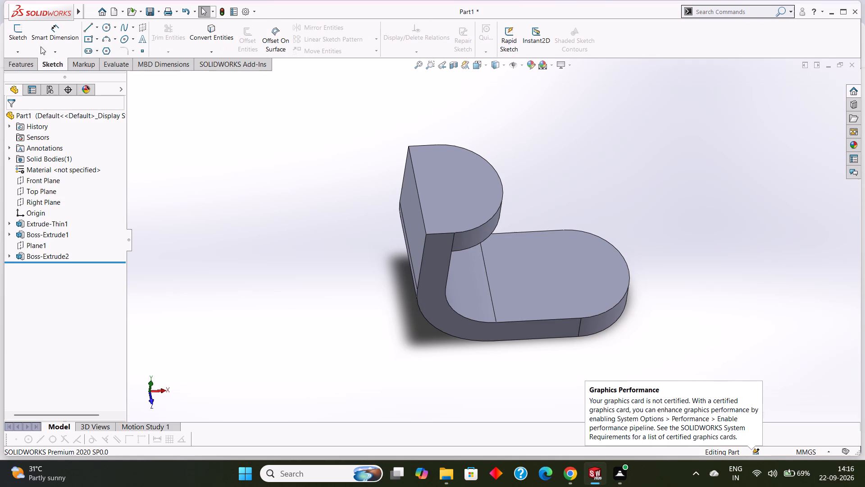
pyautogui.click(262, 103)
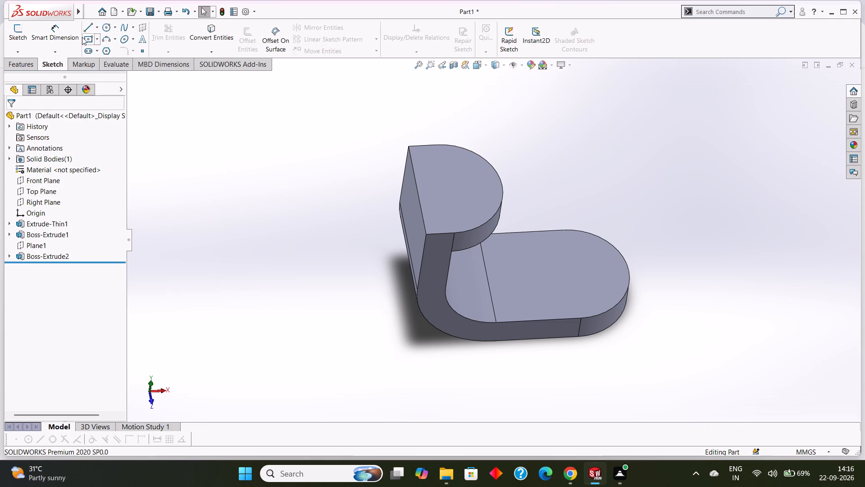
pyautogui.click(105, 29)
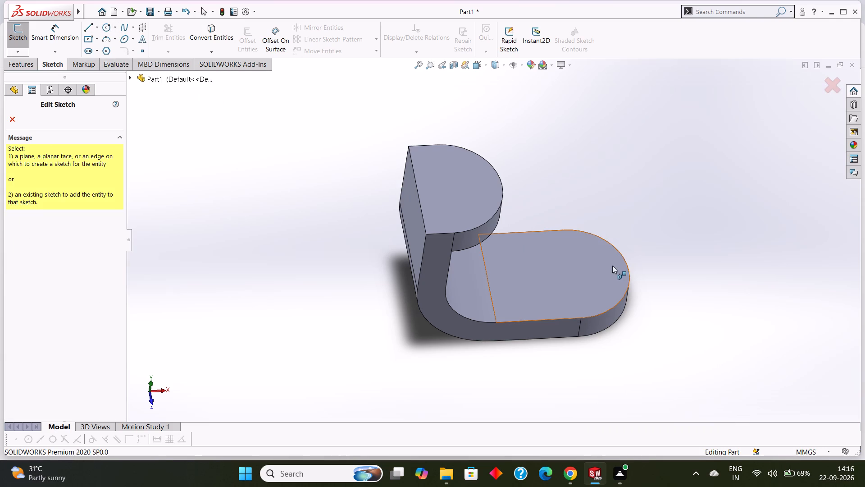
pyautogui.click(599, 261)
pyautogui.rightClick(598, 261)
pyautogui.press('Escape')
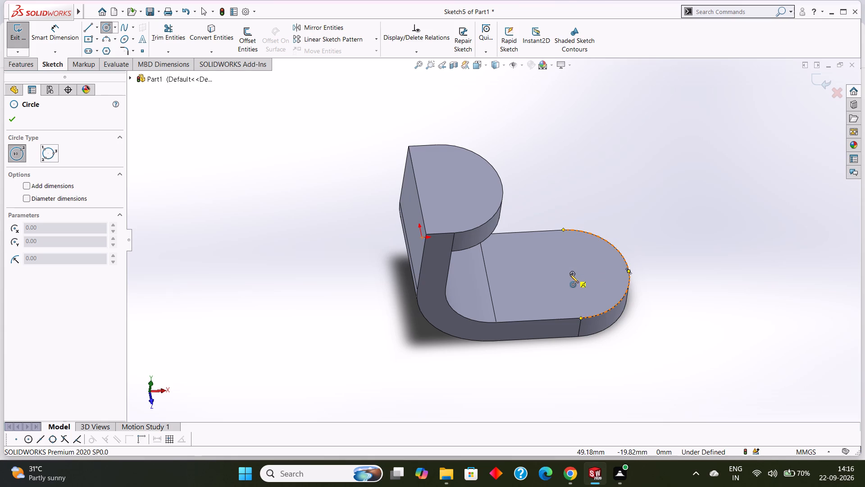
pyautogui.click(572, 274)
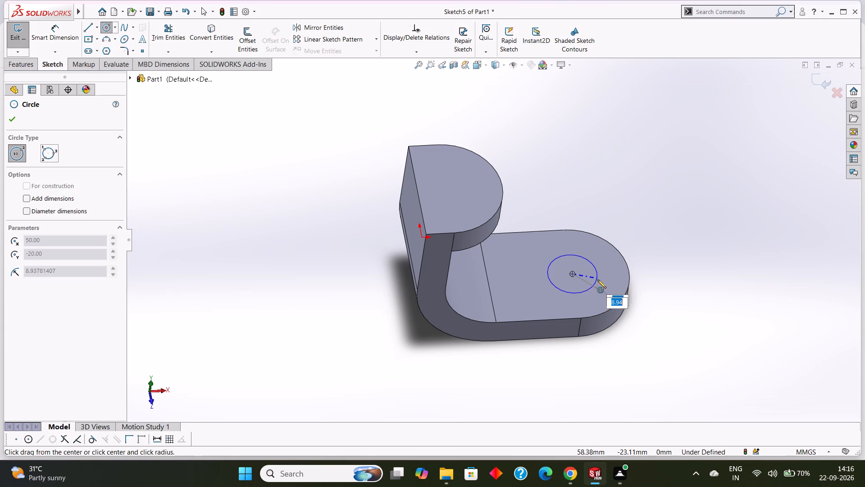
pyautogui.write('10')
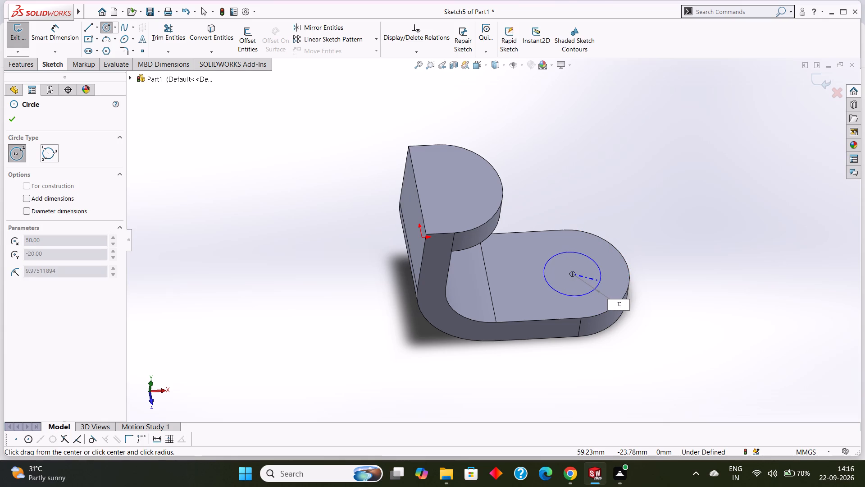
pyautogui.press('Return')
pyautogui.click(20, 115)
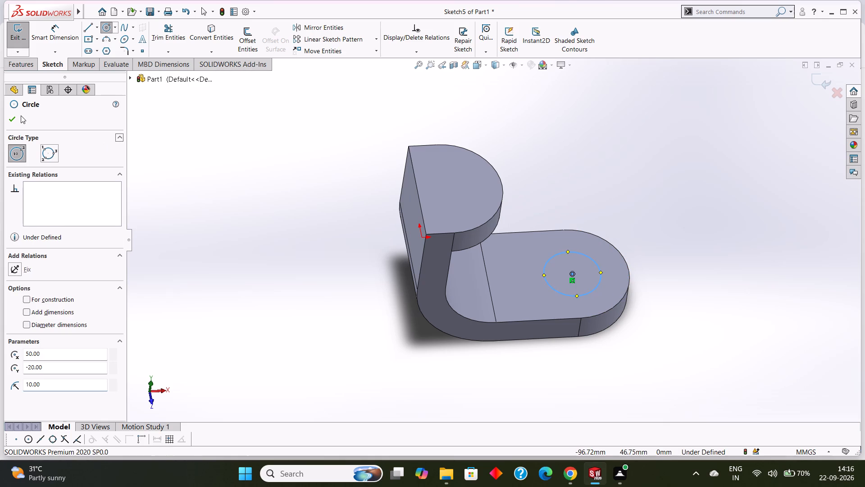
pyautogui.click(17, 117)
# Dimension the circle's diameter and set it to 10 mm.
pyautogui.click(47, 33)
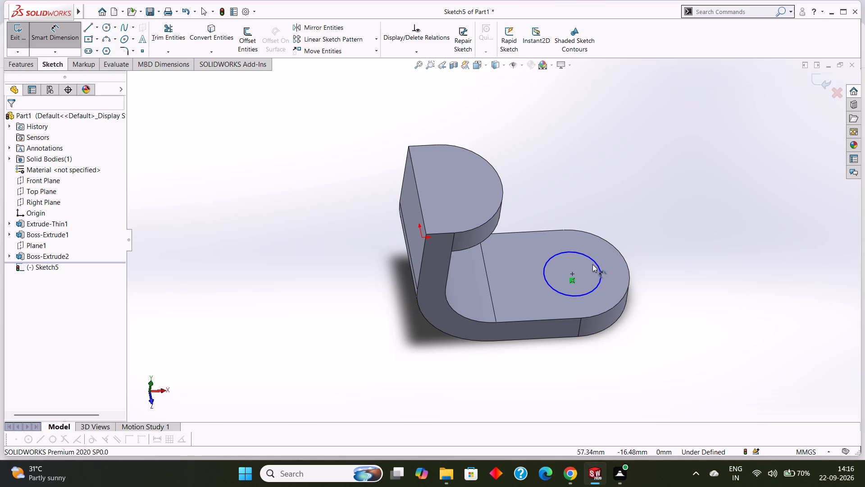
pyautogui.click(595, 263)
pyautogui.click(657, 255)
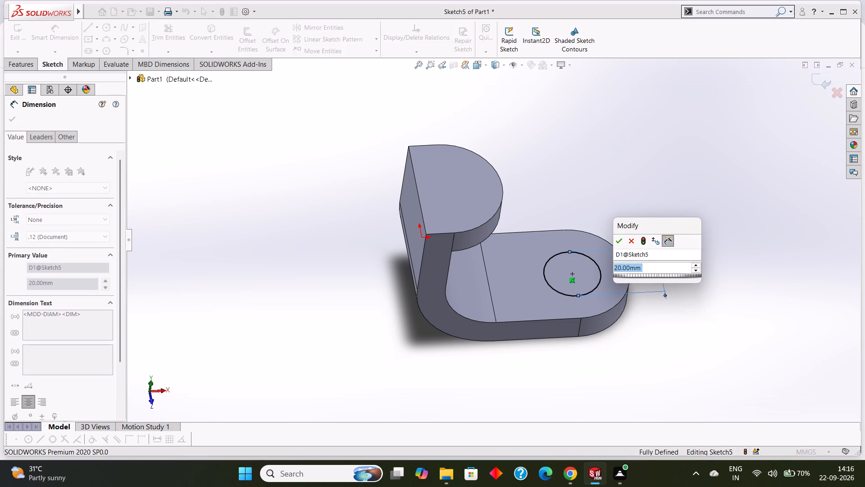
pyautogui.write('10')
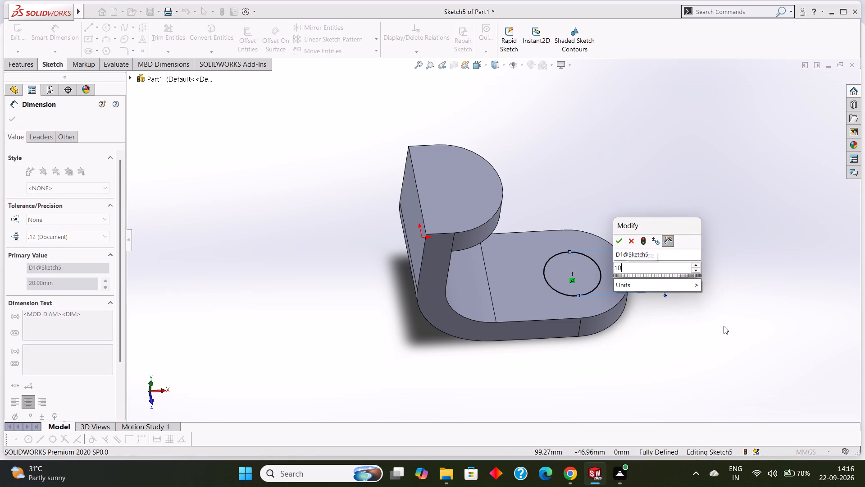
pyautogui.press('Return')
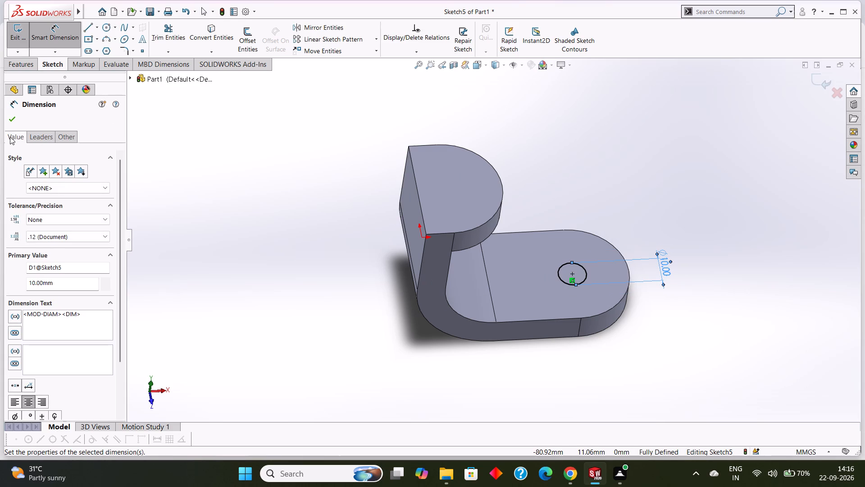
pyautogui.click(12, 124)
# Cut-extrude the 10 mm circle 10 mm blind downward through the horizontal leg.
pyautogui.click(21, 68)
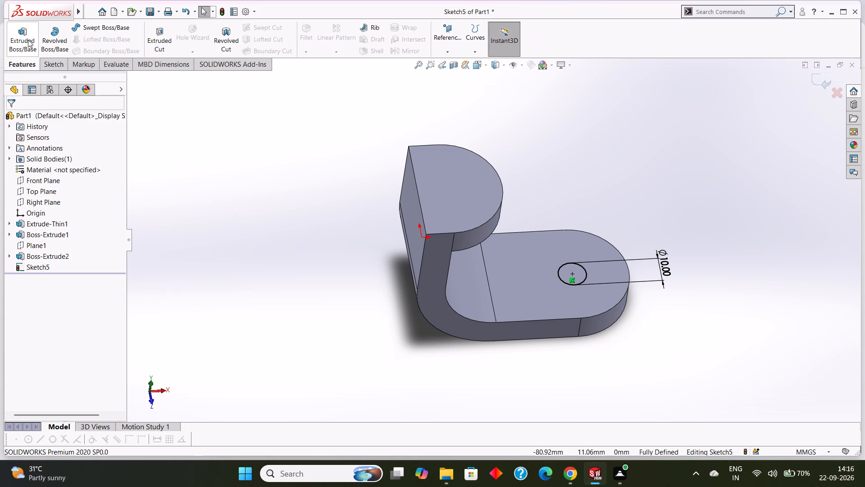
pyautogui.click(167, 34)
pyautogui.scroll(-1, 285, 258)
pyautogui.moveTo(285, 258); pyautogui.dragTo(272, 224, button='middle')
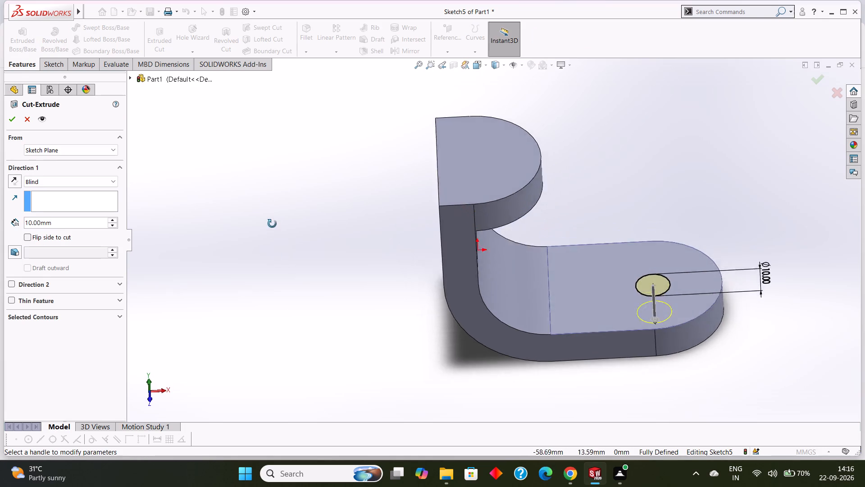
pyautogui.moveTo(272, 224); pyautogui.dragTo(272, 159, button='middle')
pyautogui.middleClick(274, 257)
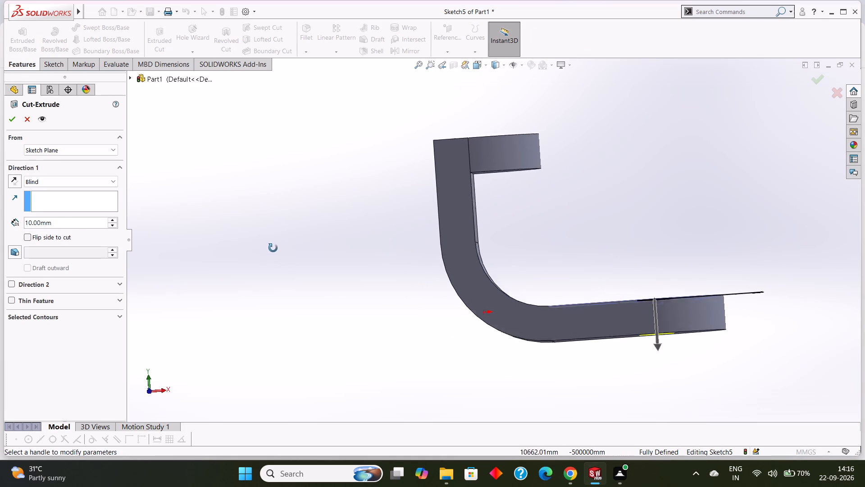
pyautogui.click(12, 123)
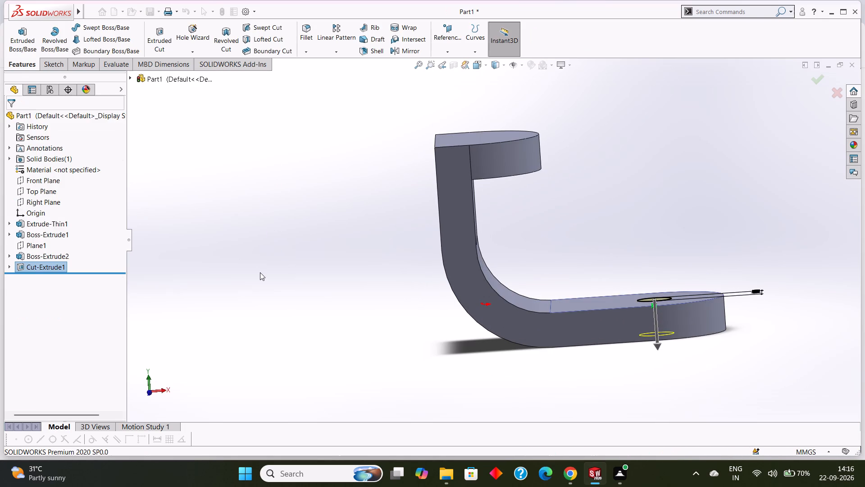
# Examine the bracket's hole, corner bend and rounded ends from several angles and distances.
pyautogui.scroll(1, 260, 272)
pyautogui.click(263, 275)
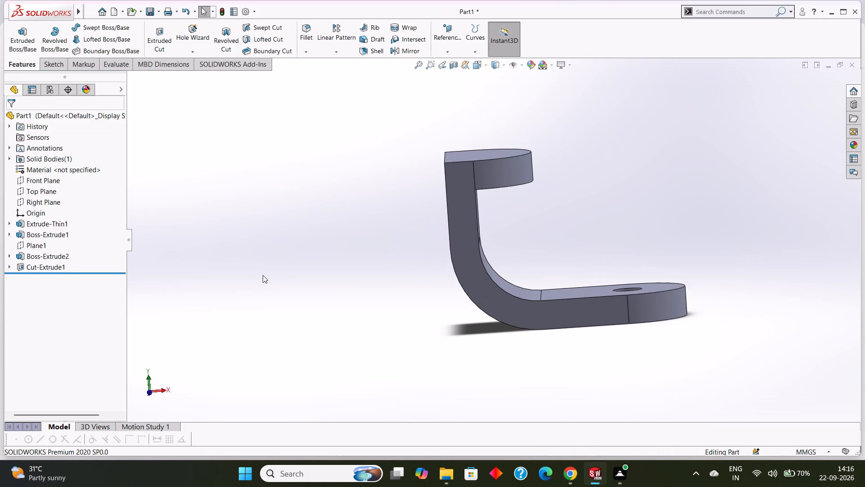
pyautogui.moveTo(263, 275); pyautogui.dragTo(256, 341, button='middle')
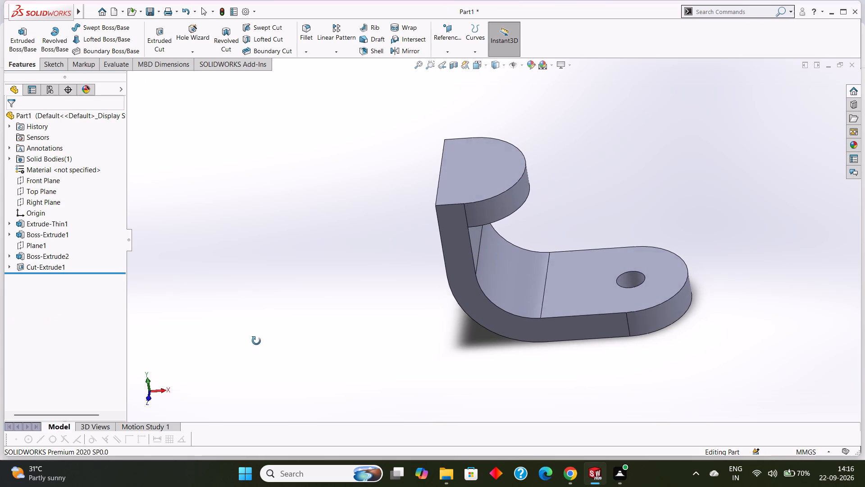
pyautogui.moveTo(256, 341); pyautogui.dragTo(248, 323, button='middle')
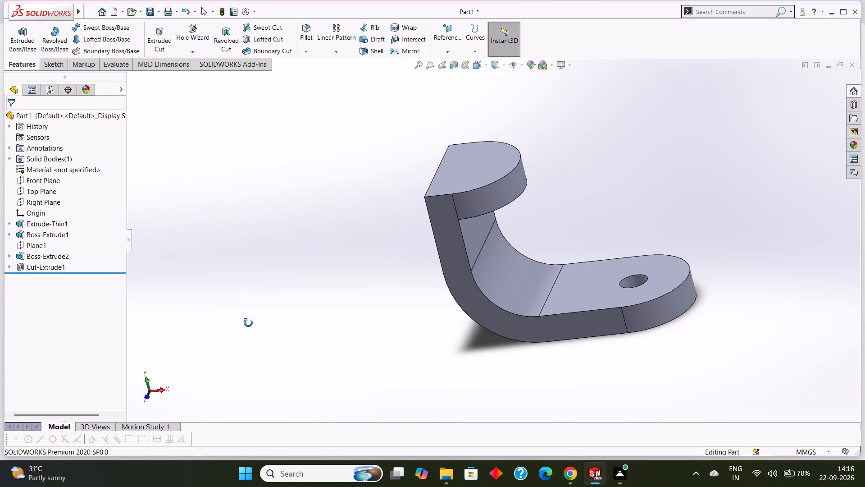
pyautogui.moveTo(248, 323); pyautogui.dragTo(242, 339, button='middle')
pyautogui.scroll(-1, 243, 335)
pyautogui.scroll(3, 242, 339)
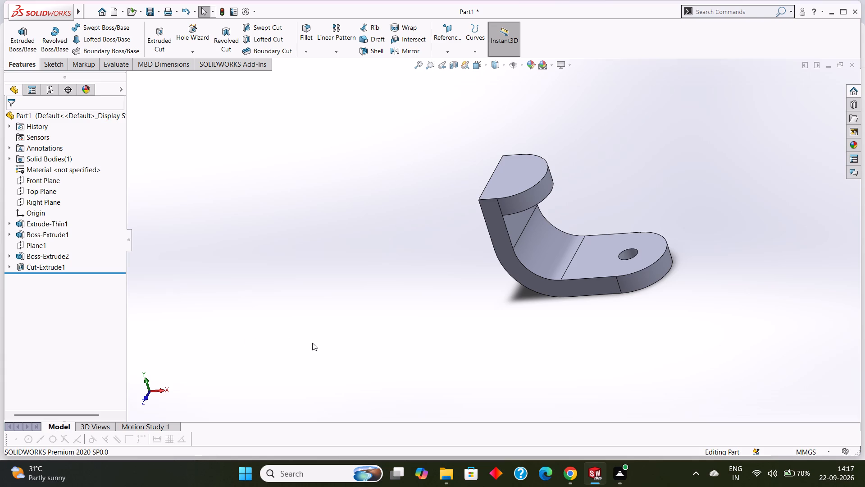
pyautogui.scroll(-1, 312, 343)
pyautogui.scroll(4, 312, 343)
pyautogui.scroll(-5, 501, 276)
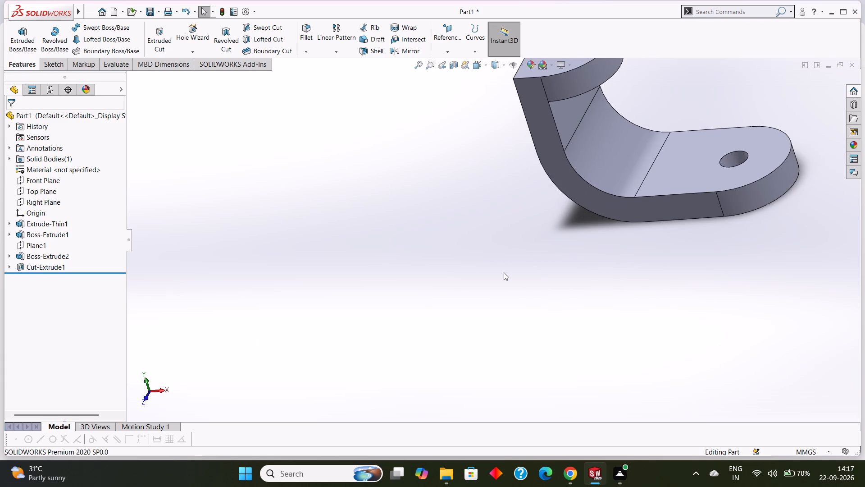
pyautogui.scroll(4, 503, 271)
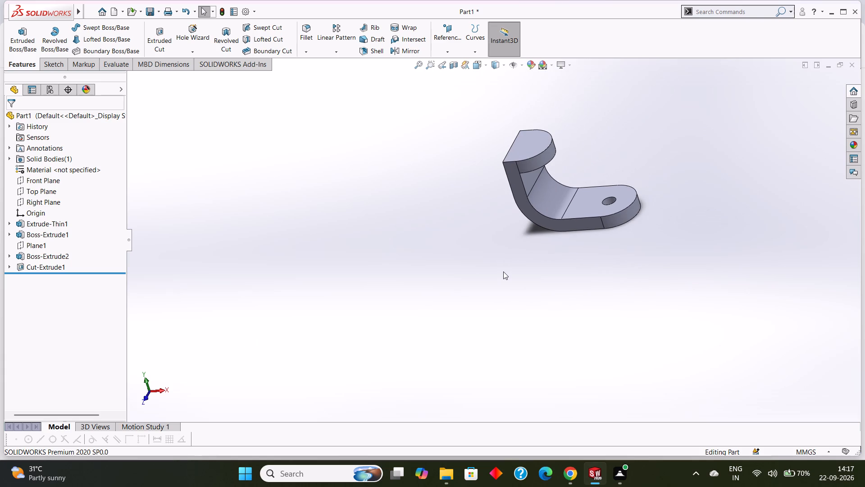
pyautogui.scroll(-2, 503, 271)
pyautogui.scroll(4, 503, 271)
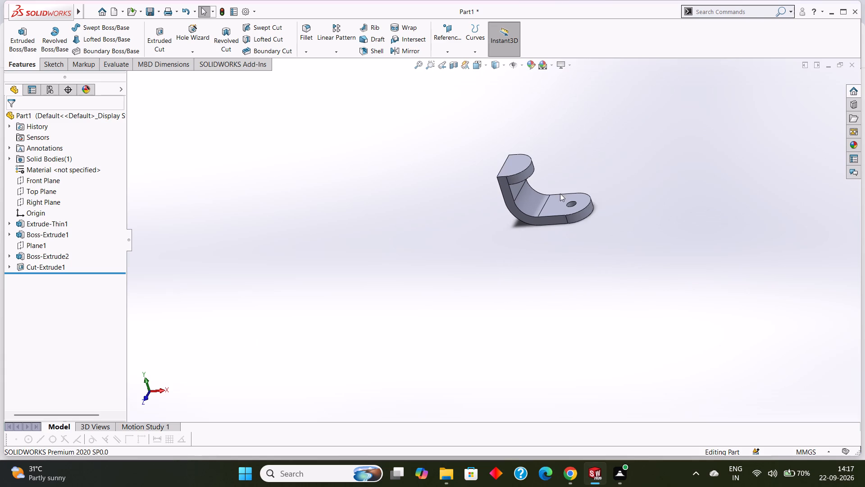
pyautogui.scroll(-3, 546, 158)
pyautogui.scroll(-4, 480, 249)
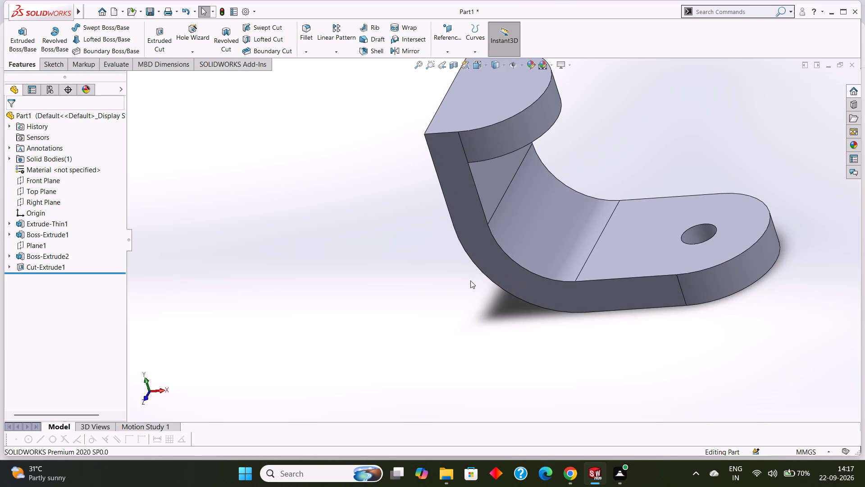
pyautogui.scroll(2, 470, 280)
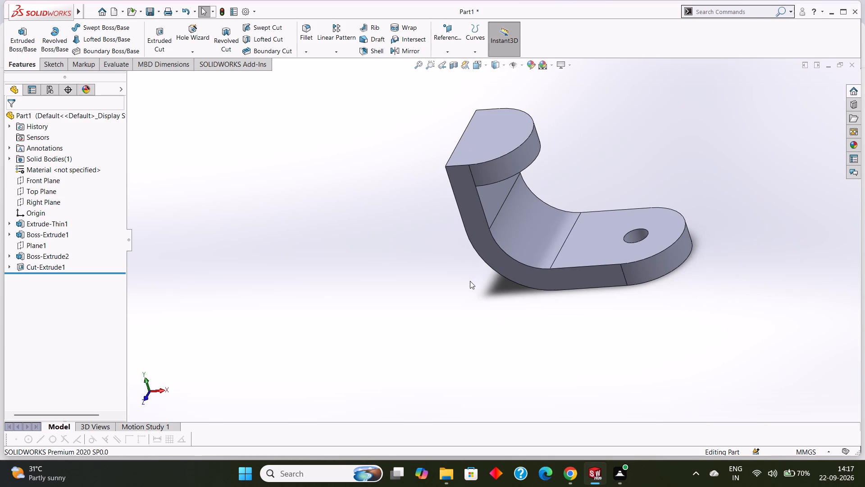
pyautogui.scroll(-1, 470, 281)
pyautogui.scroll(1, 470, 281)
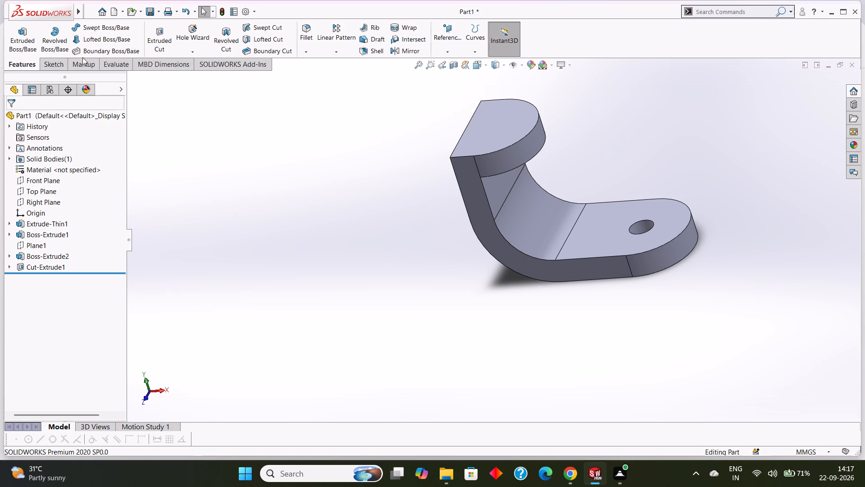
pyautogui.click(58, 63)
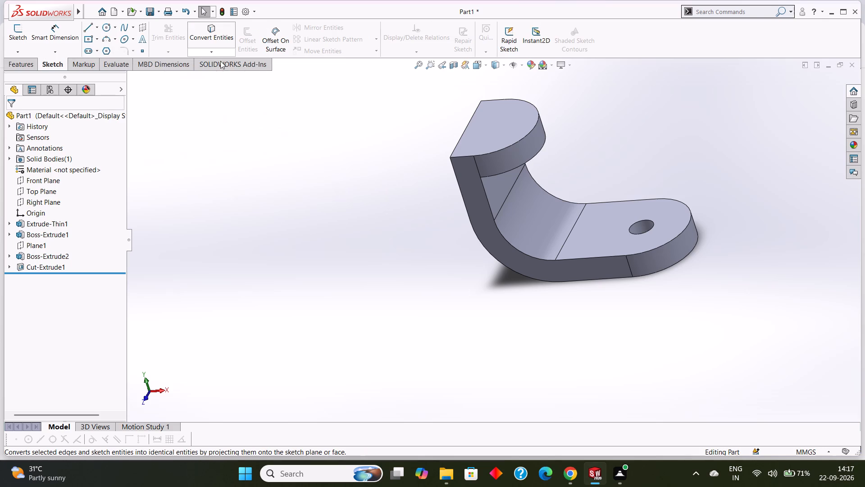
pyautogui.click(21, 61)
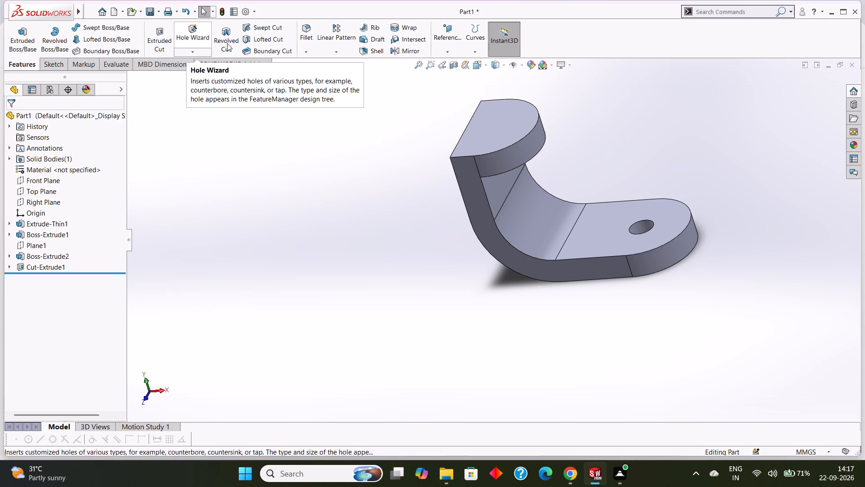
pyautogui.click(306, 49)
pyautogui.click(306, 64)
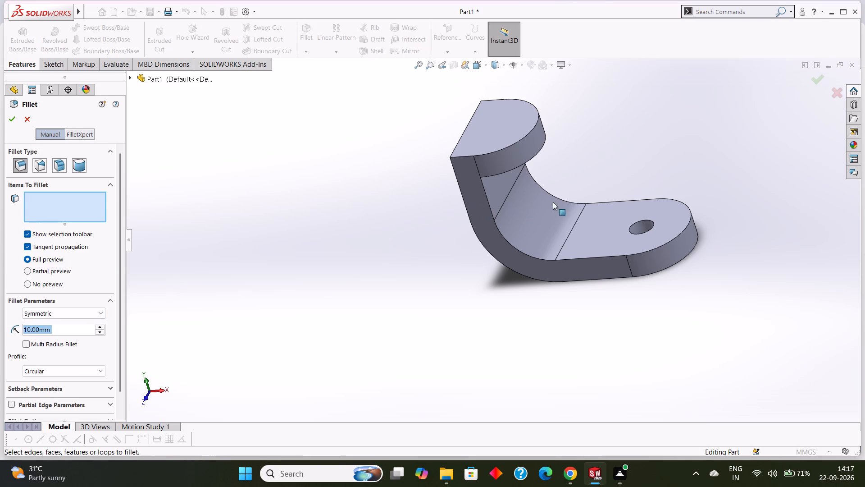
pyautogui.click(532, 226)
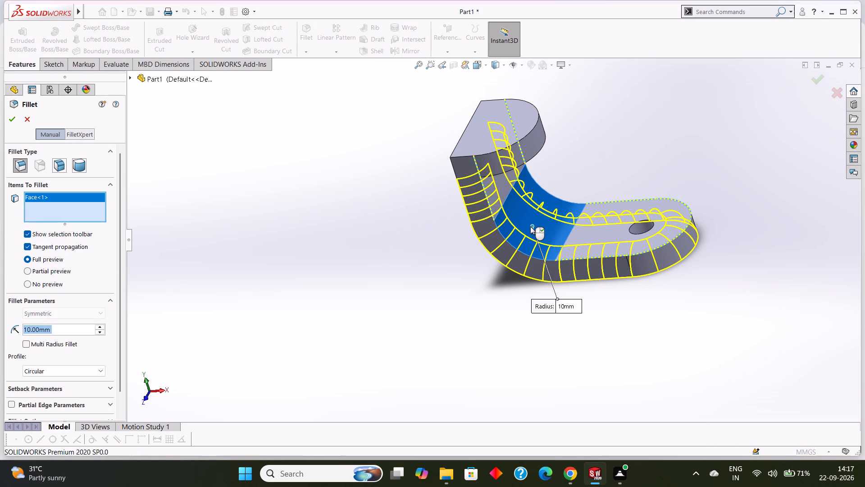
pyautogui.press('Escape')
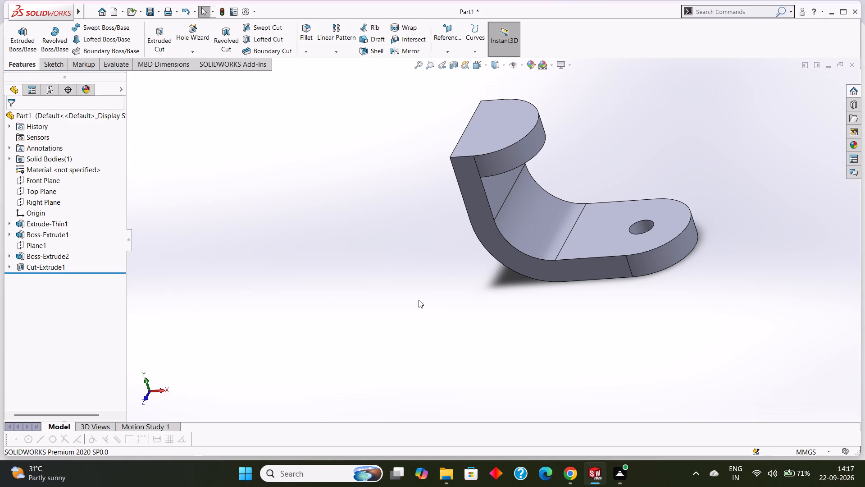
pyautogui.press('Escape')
# Inspect the bracket's inner and outer corner bend and its vertical leg from different sides.
pyautogui.moveTo(403, 345); pyautogui.dragTo(433, 328, button='middle')
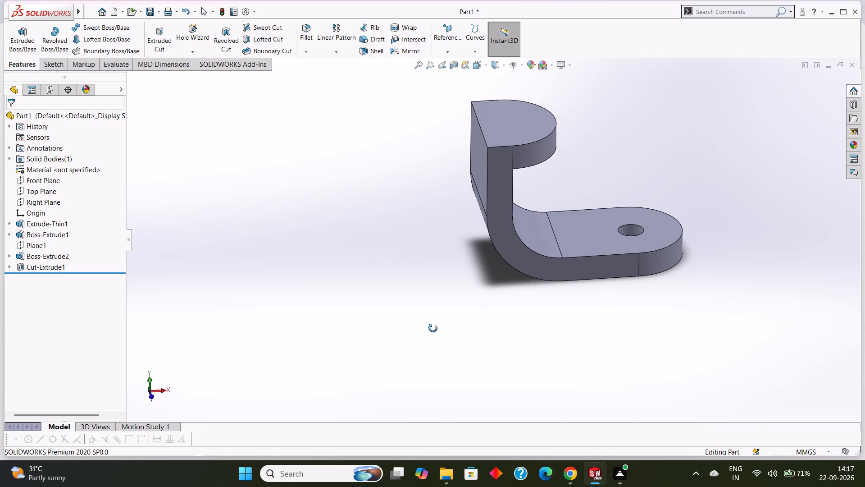
pyautogui.moveTo(433, 328); pyautogui.dragTo(428, 298, button='middle')
pyautogui.scroll(-1, 421, 351)
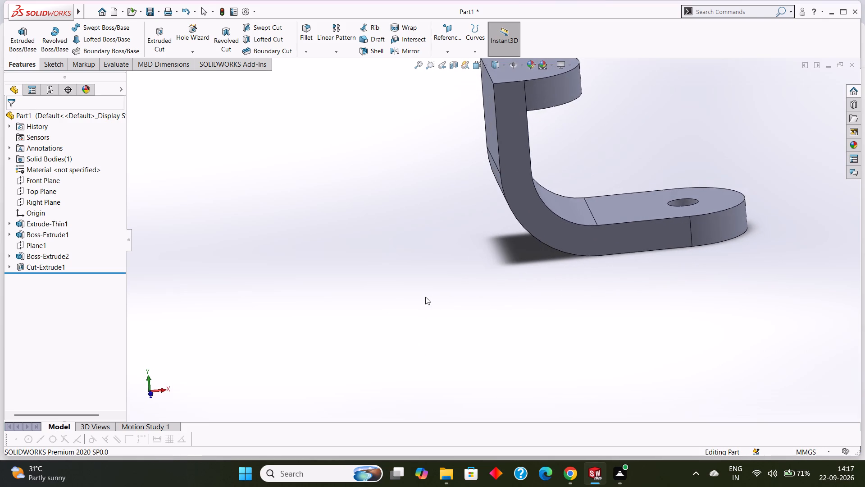
pyautogui.scroll(3, 424, 297)
pyautogui.moveTo(479, 313); pyautogui.dragTo(494, 304, button='middle')
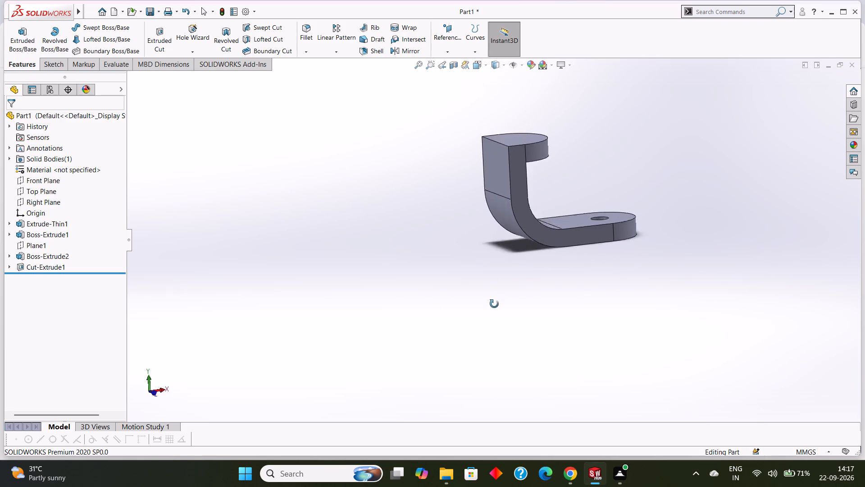
pyautogui.moveTo(494, 304); pyautogui.dragTo(462, 332, button='middle')
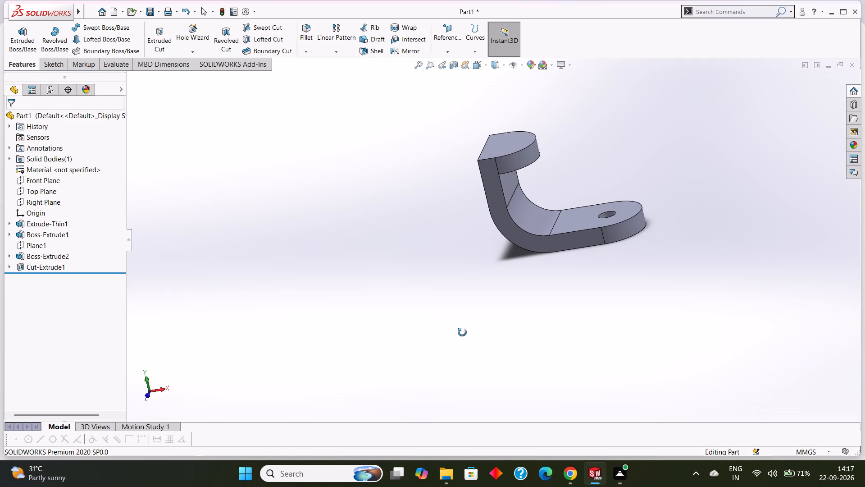
pyautogui.moveTo(462, 332); pyautogui.dragTo(459, 338, button='middle')
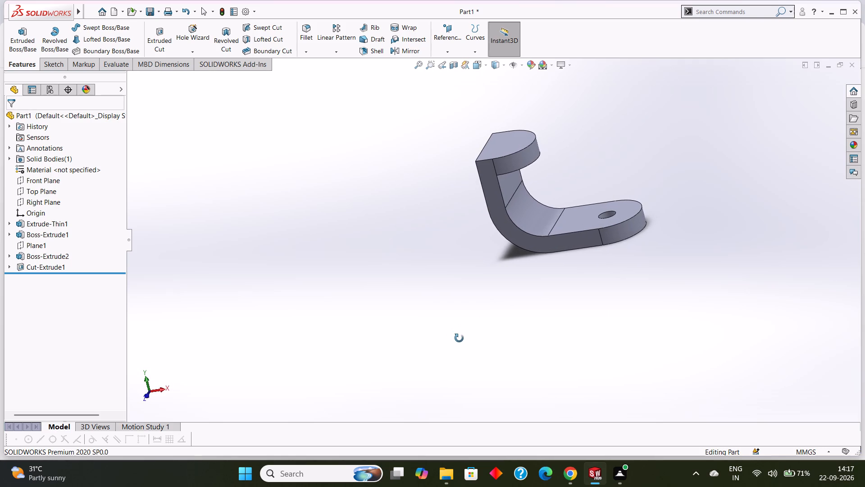
pyautogui.moveTo(459, 338); pyautogui.dragTo(462, 341, button='middle')
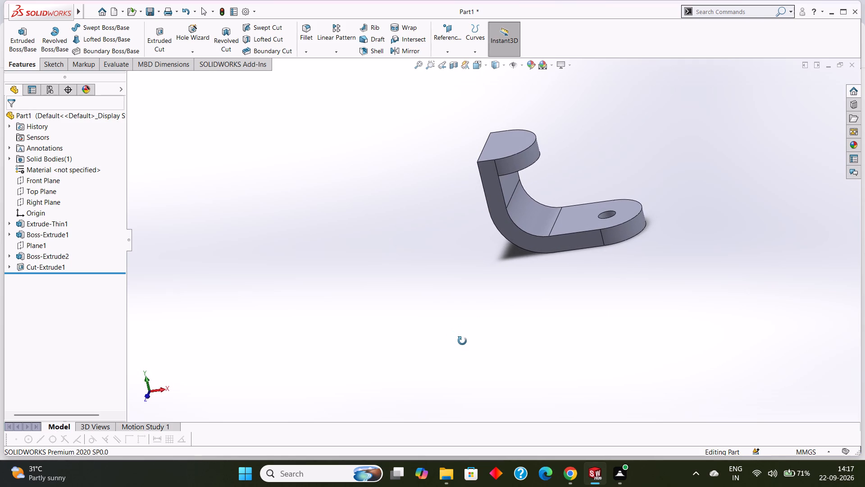
pyautogui.moveTo(462, 341); pyautogui.dragTo(447, 334, button='middle')
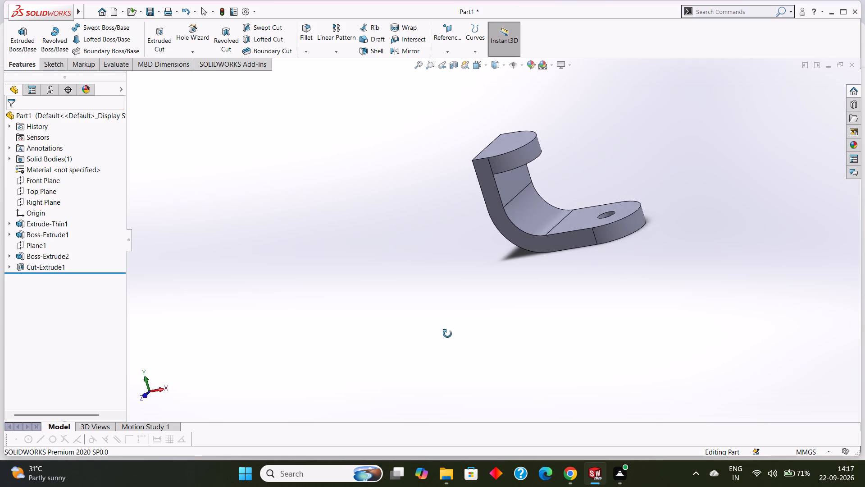
pyautogui.moveTo(447, 334); pyautogui.dragTo(455, 323, button='middle')
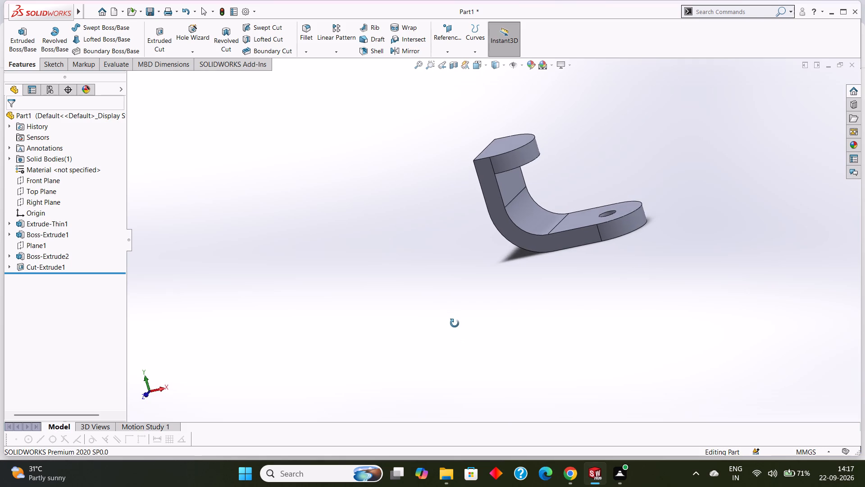
pyautogui.moveTo(455, 323); pyautogui.dragTo(455, 328, button='middle')
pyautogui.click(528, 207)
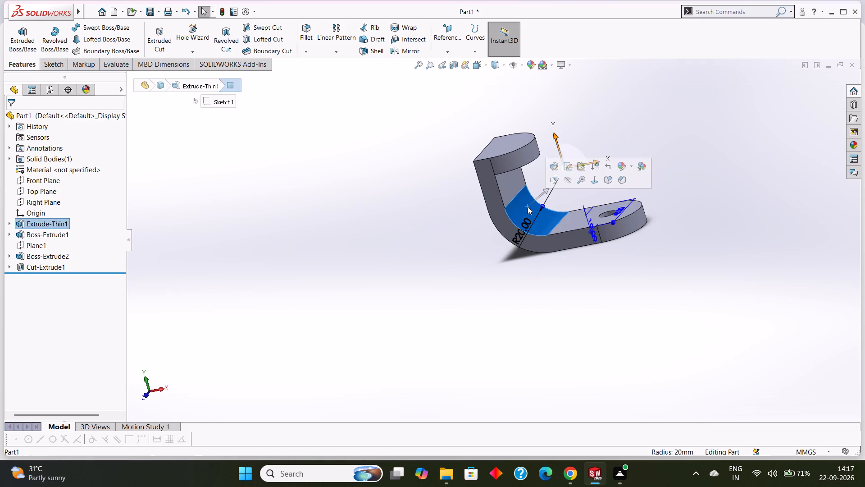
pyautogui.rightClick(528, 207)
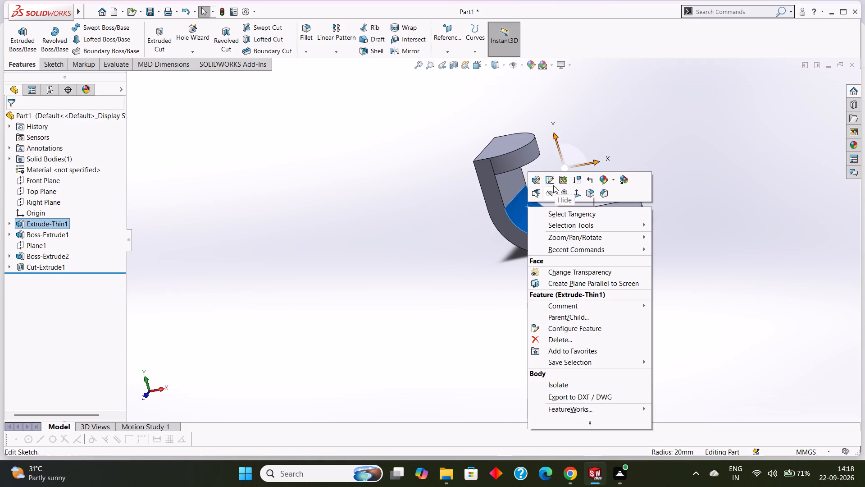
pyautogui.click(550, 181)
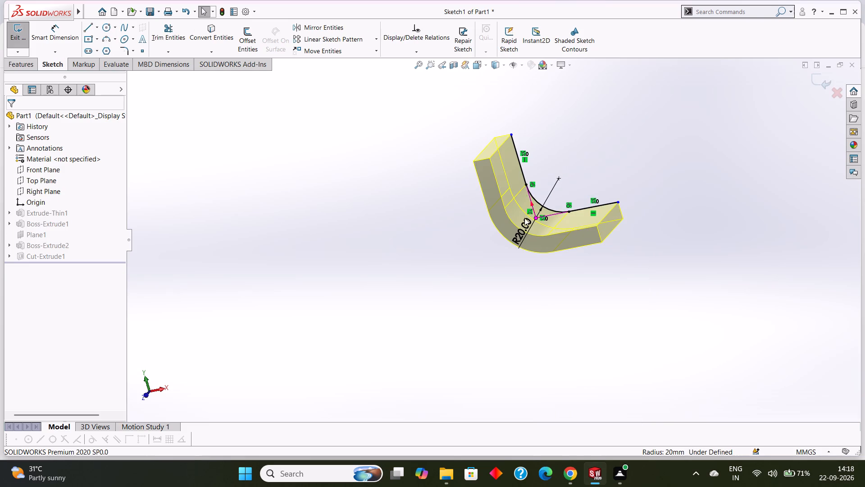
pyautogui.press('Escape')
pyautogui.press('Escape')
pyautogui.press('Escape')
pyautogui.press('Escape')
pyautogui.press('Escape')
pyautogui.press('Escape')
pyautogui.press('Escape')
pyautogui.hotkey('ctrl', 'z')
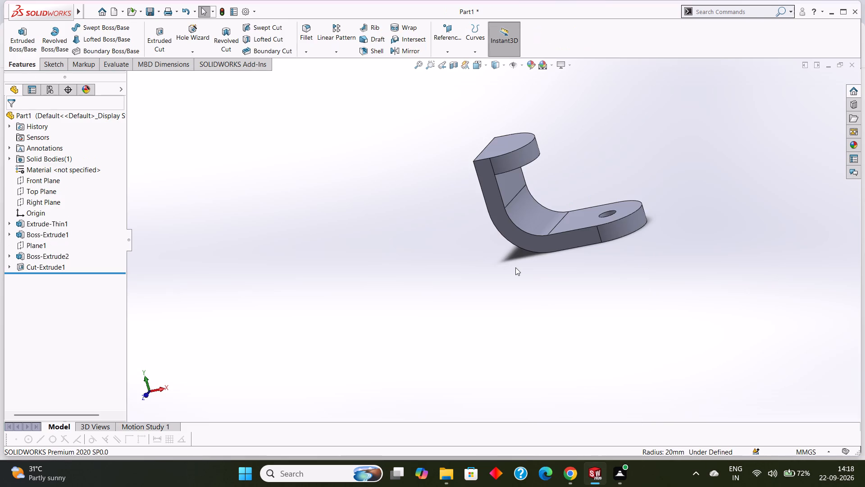
# Review the bracket's side profile and the upper semicircular boss from several angles.
pyautogui.scroll(2, 516, 267)
pyautogui.scroll(-4, 515, 223)
pyautogui.scroll(2, 515, 223)
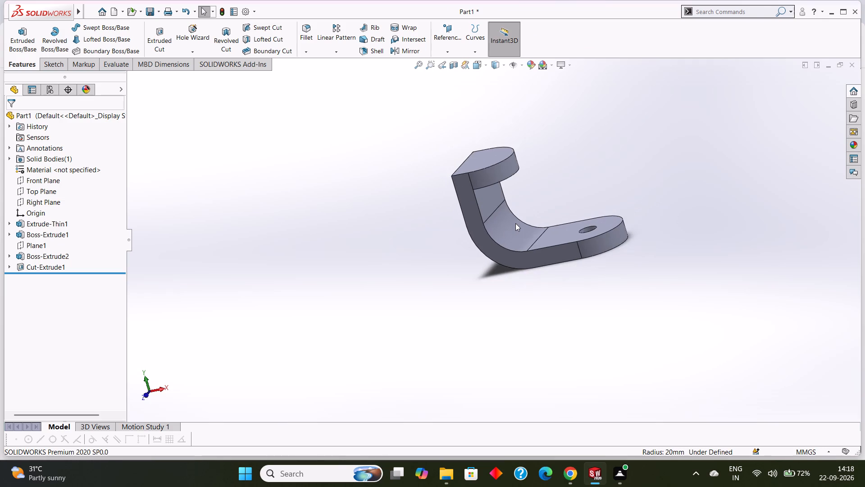
pyautogui.scroll(3, 515, 223)
pyautogui.moveTo(444, 227); pyautogui.dragTo(468, 192, button='middle')
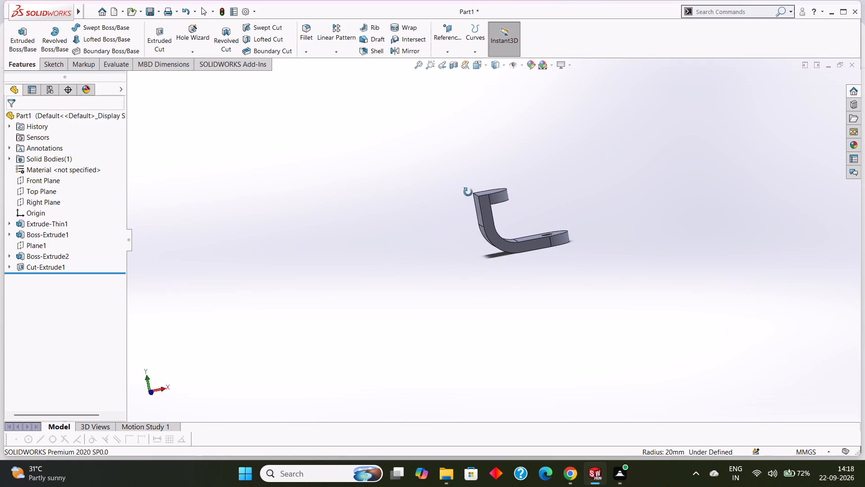
pyautogui.moveTo(468, 192); pyautogui.dragTo(462, 184, button='middle')
pyautogui.scroll(-2, 536, 224)
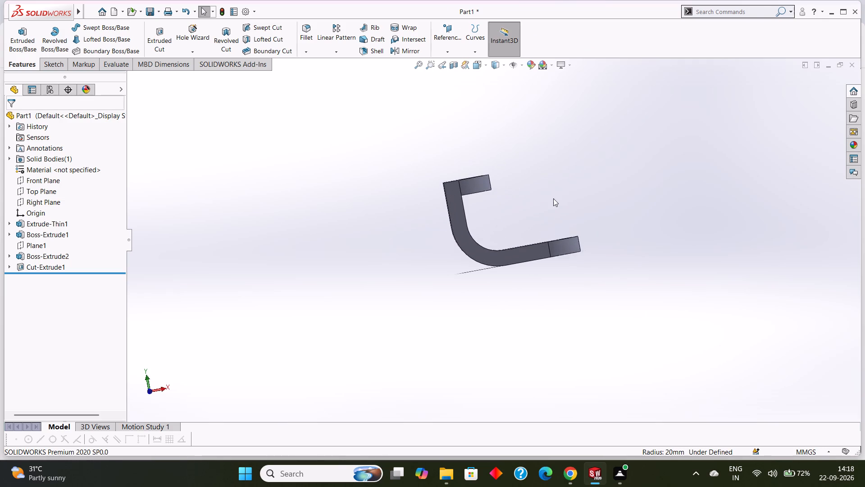
pyautogui.scroll(-1, 559, 189)
pyautogui.moveTo(559, 189); pyautogui.dragTo(538, 235, button='middle')
pyautogui.scroll(-2, 556, 235)
pyautogui.scroll(3, 556, 235)
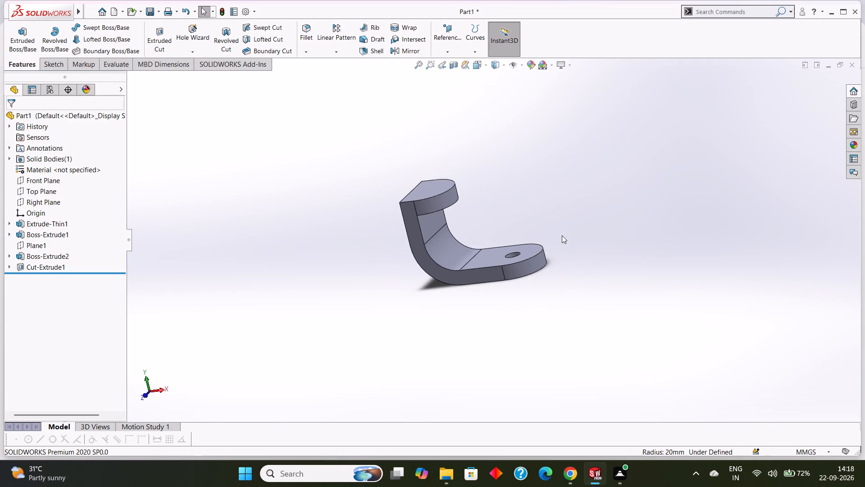
pyautogui.scroll(1, 562, 235)
pyautogui.moveTo(569, 235); pyautogui.dragTo(553, 252, button='middle')
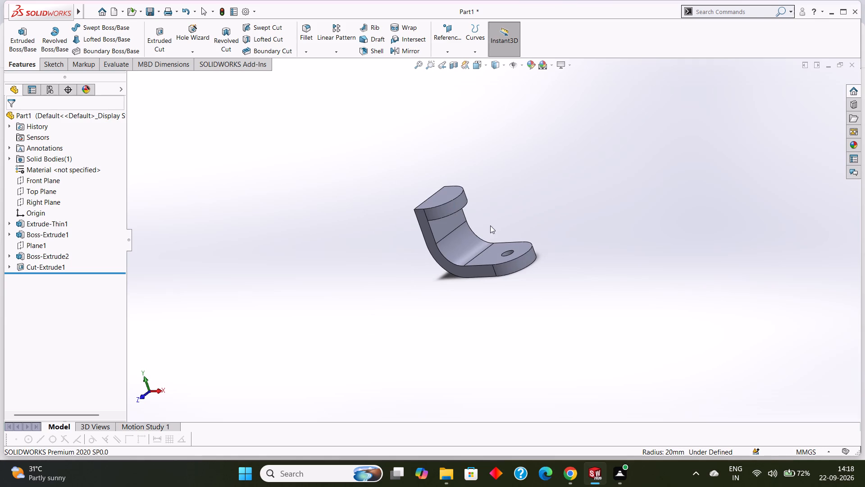
# Apply a teal colour to the flat top face of the bracket's upper semicircular end.
pyautogui.scroll(-3, 436, 184)
pyautogui.click(461, 211)
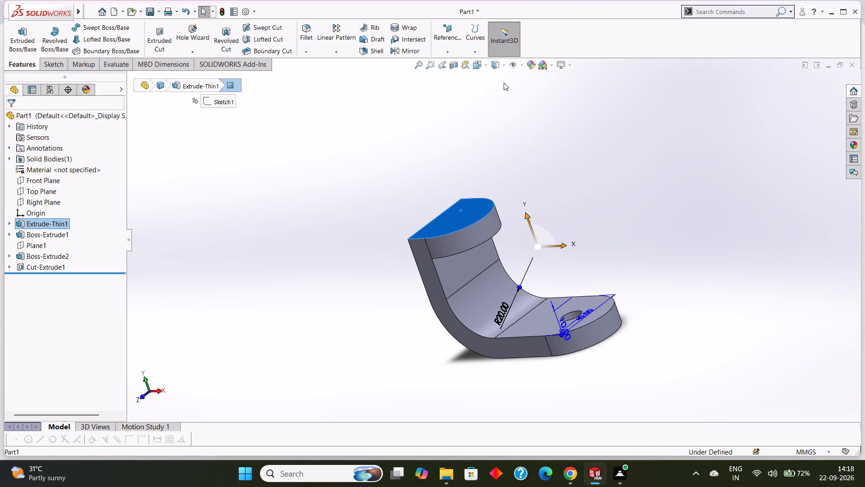
pyautogui.click(530, 68)
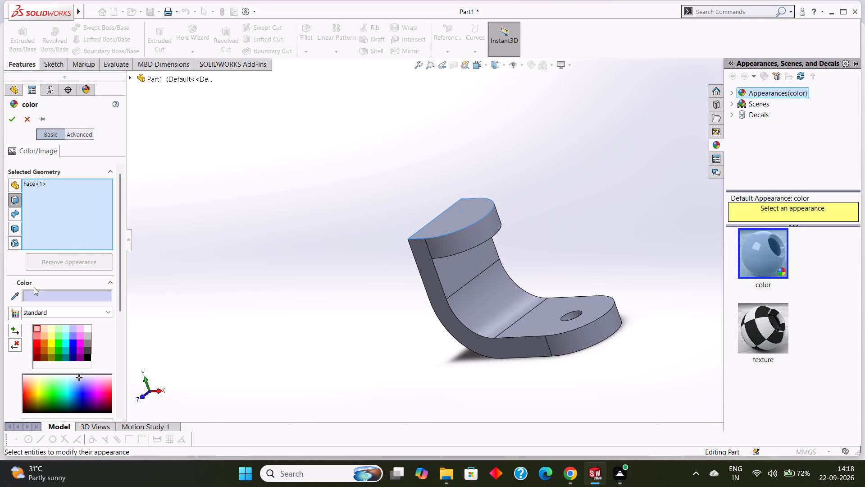
pyautogui.click(58, 296)
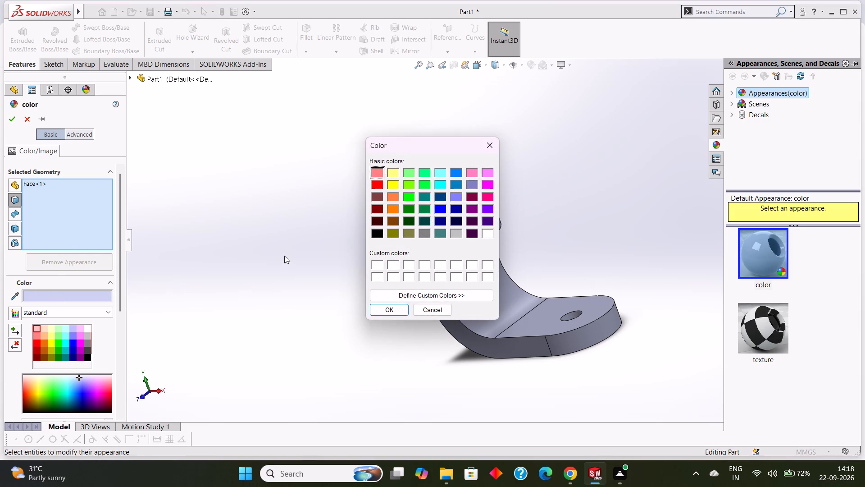
pyautogui.click(423, 200)
pyautogui.click(392, 310)
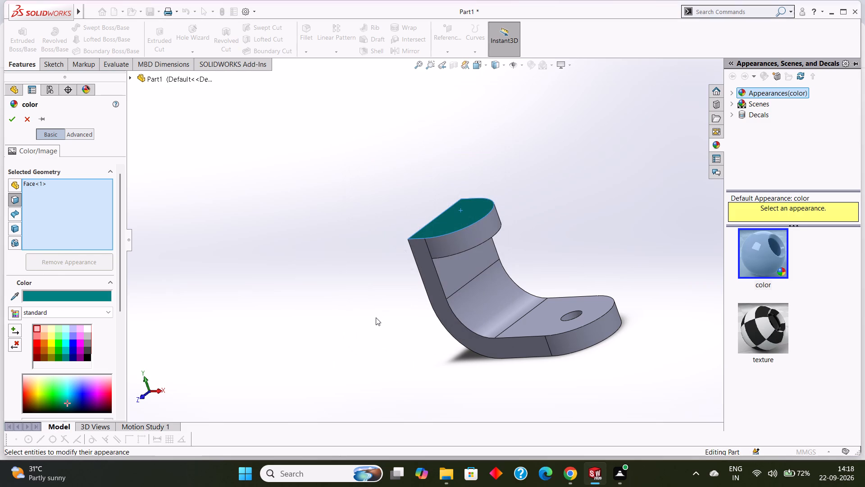
pyautogui.click(14, 119)
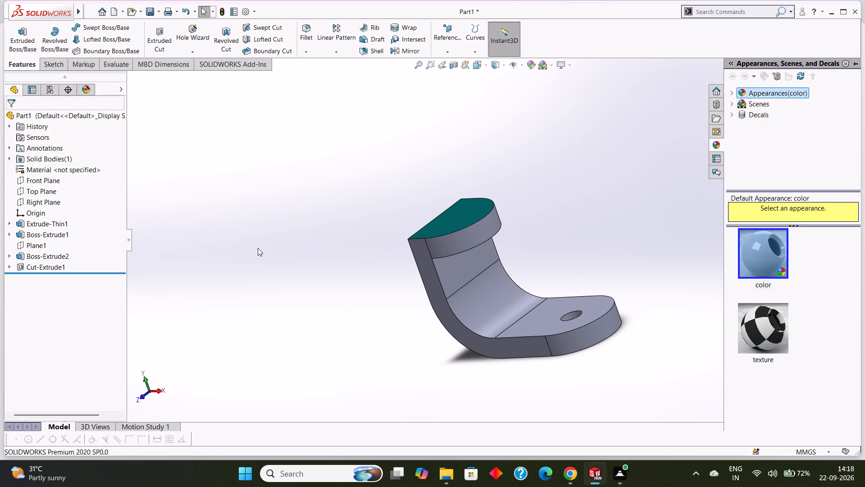
# Apply a red colour to both L-shaped side faces of the bracket.
pyautogui.scroll(-1, 308, 254)
pyautogui.moveTo(308, 254); pyautogui.dragTo(349, 204, button='middle')
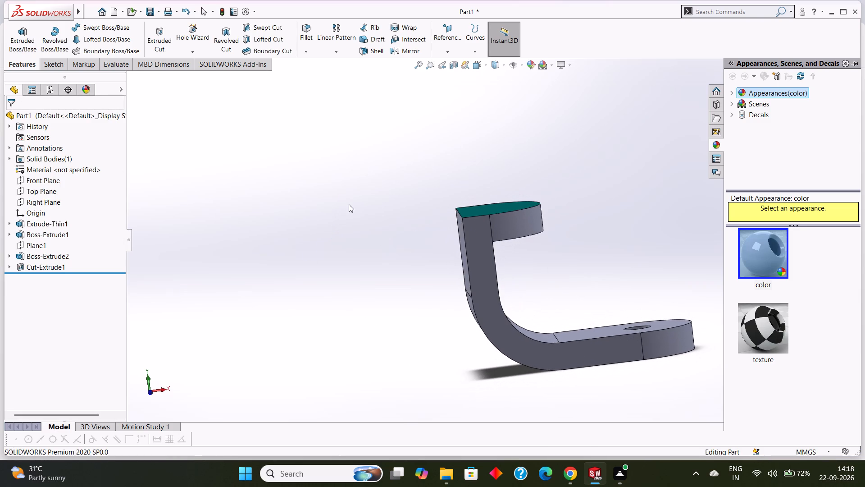
pyautogui.click(485, 263)
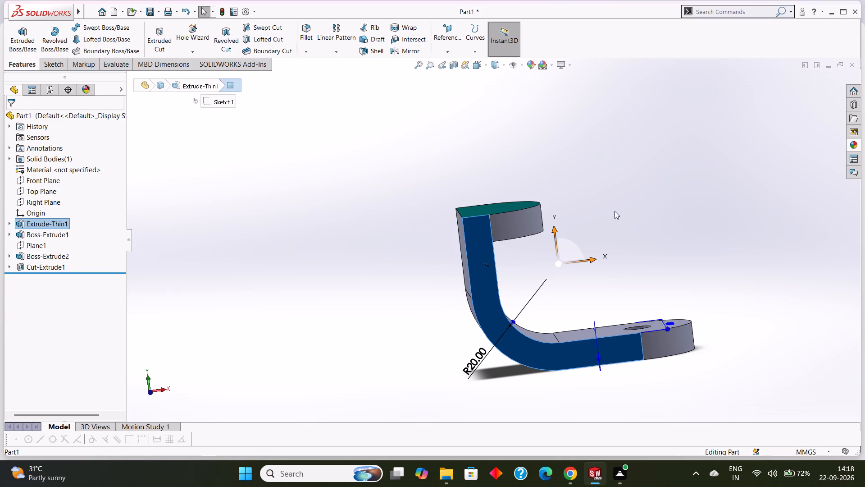
pyautogui.moveTo(674, 173); pyautogui.dragTo(543, 286, button='middle')
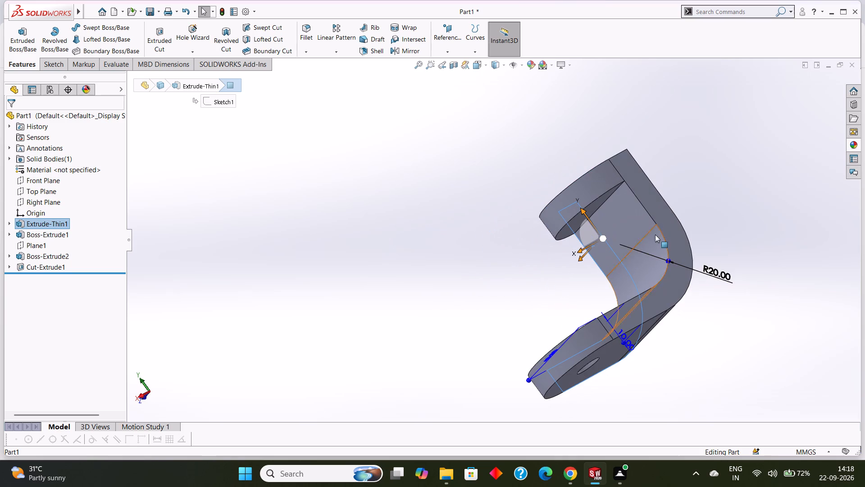
pyautogui.keyDown('ctrl'); pyautogui.click(659, 214); pyautogui.keyUp('ctrl')
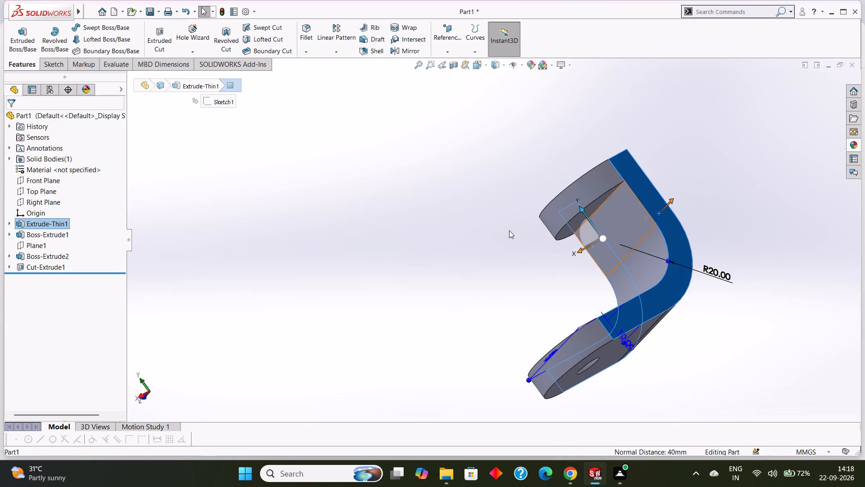
pyautogui.moveTo(300, 213); pyautogui.dragTo(405, 196, button='middle')
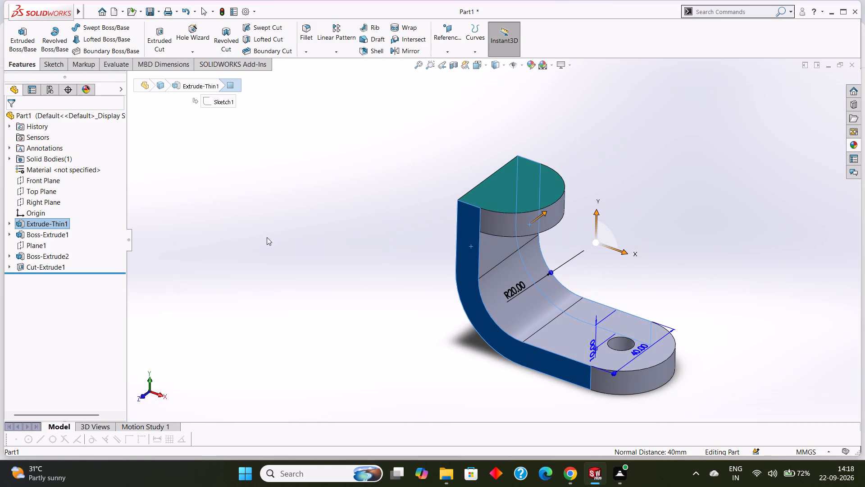
pyautogui.click(529, 65)
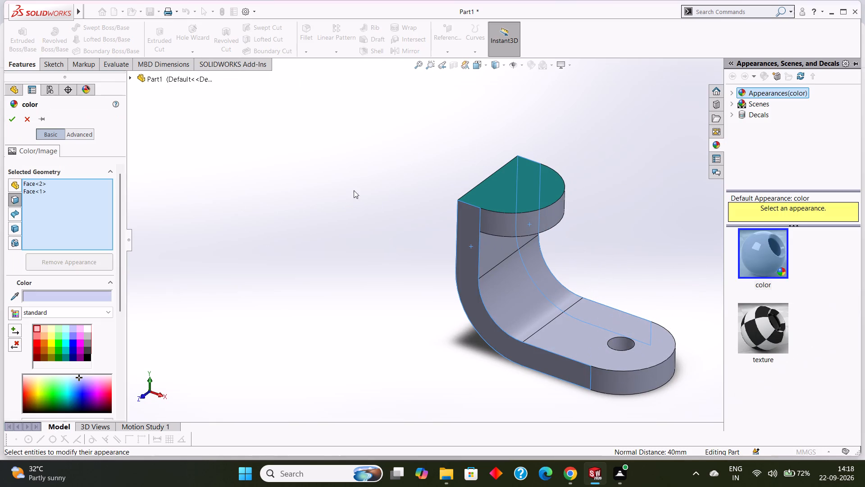
pyautogui.click(58, 298)
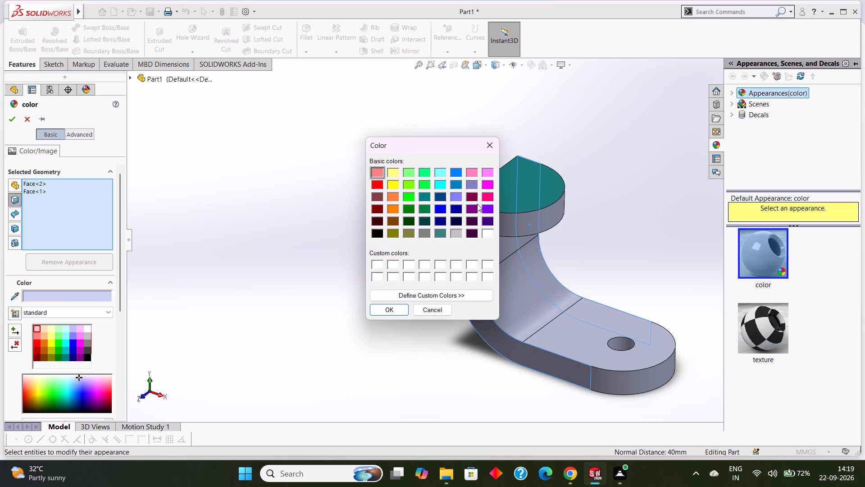
pyautogui.click(374, 183)
pyautogui.click(384, 312)
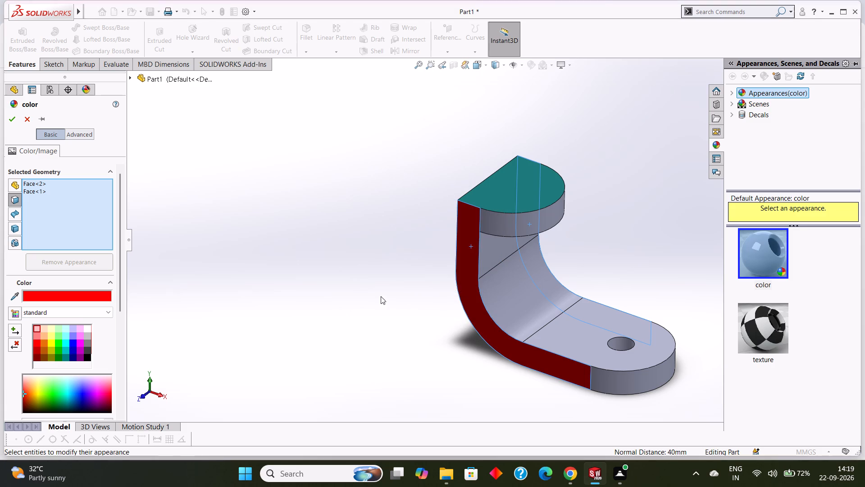
pyautogui.click(16, 116)
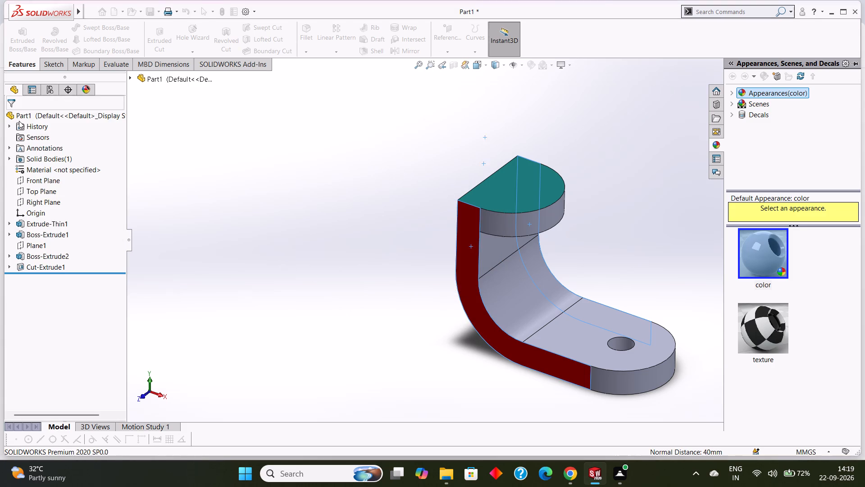
pyautogui.click(230, 227)
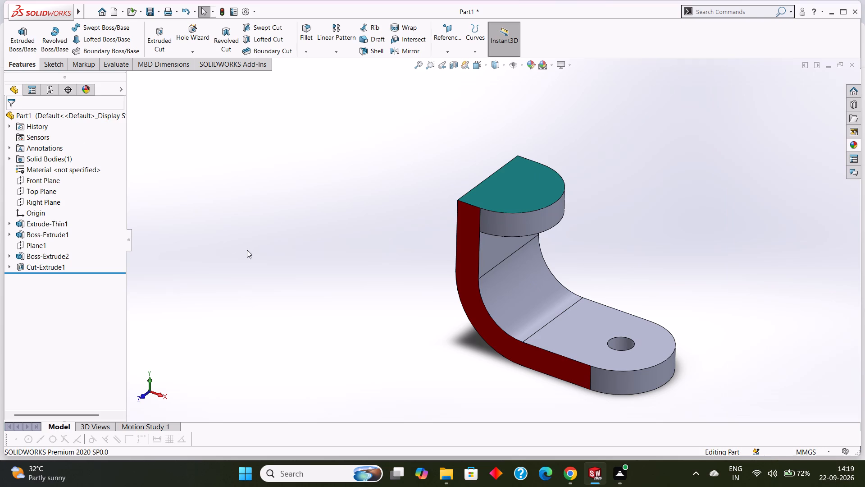
# Apply a bright green colour to the curved end face of the horizontal leg.
pyautogui.moveTo(278, 277); pyautogui.dragTo(260, 271, button='middle')
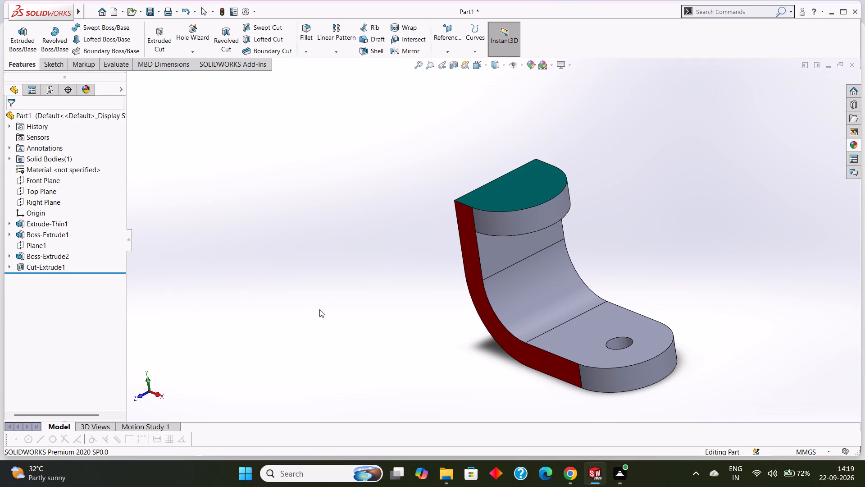
pyautogui.moveTo(323, 312); pyautogui.dragTo(294, 288, button='middle')
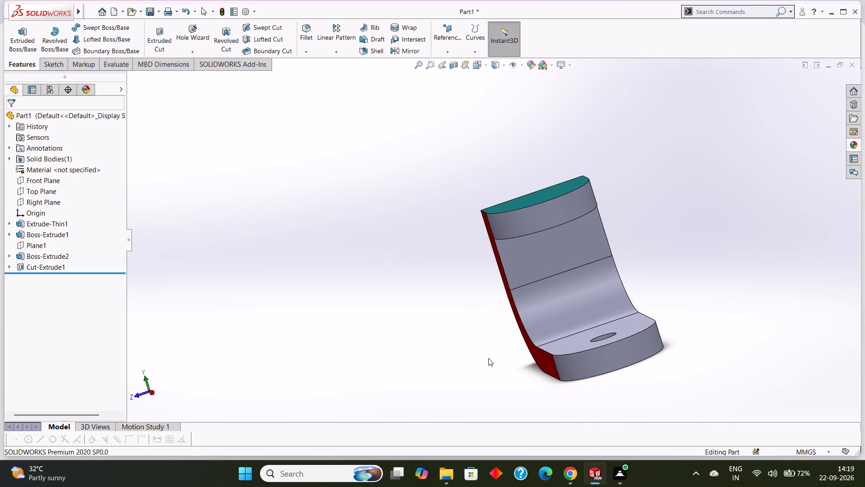
pyautogui.click(614, 361)
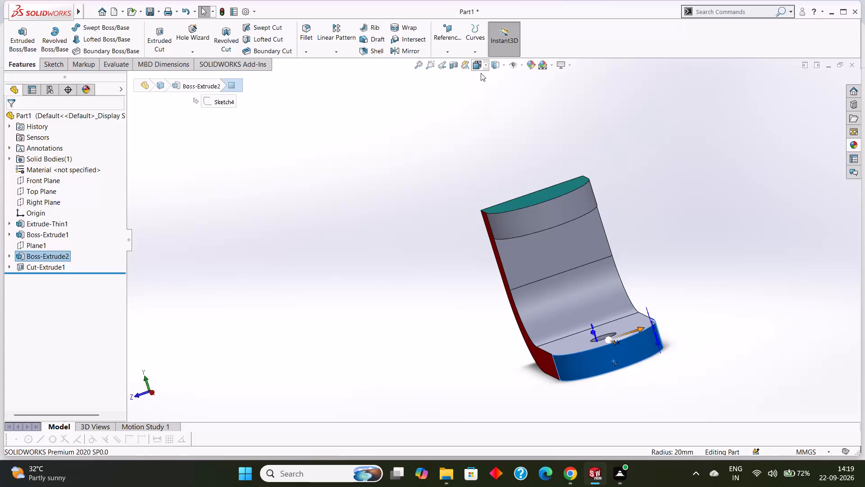
pyautogui.click(533, 68)
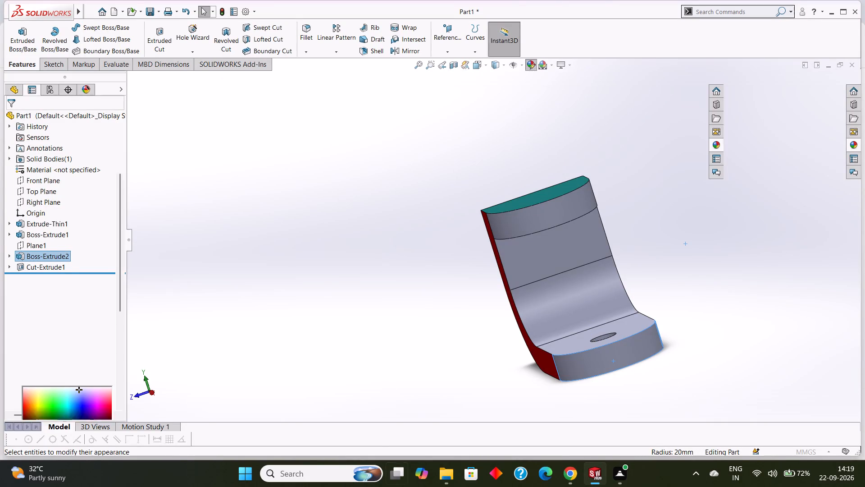
pyautogui.click(78, 300)
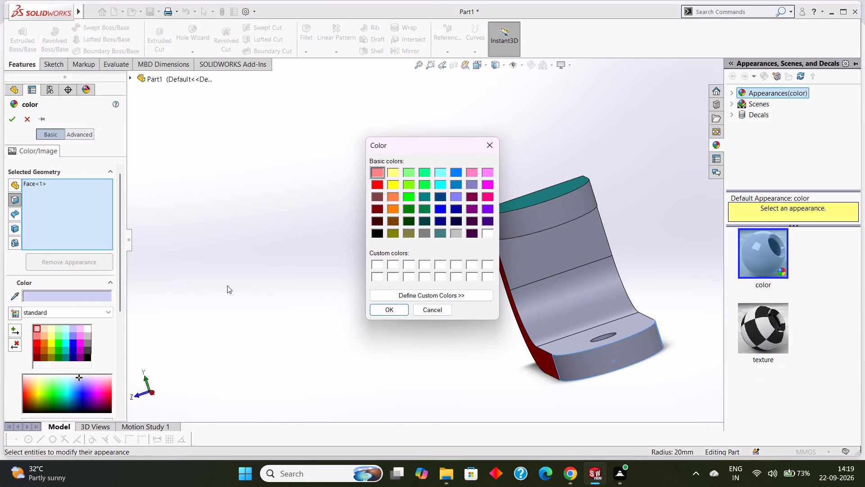
pyautogui.click(410, 197)
pyautogui.click(396, 305)
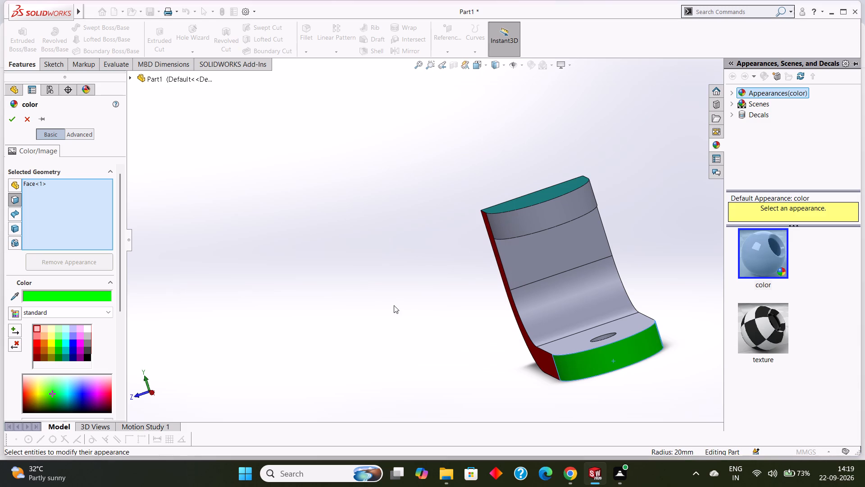
pyautogui.click(14, 121)
# Examine the bracket's coloured faces from a raised angle and at several distances.
pyautogui.moveTo(286, 210); pyautogui.dragTo(296, 218, button='middle')
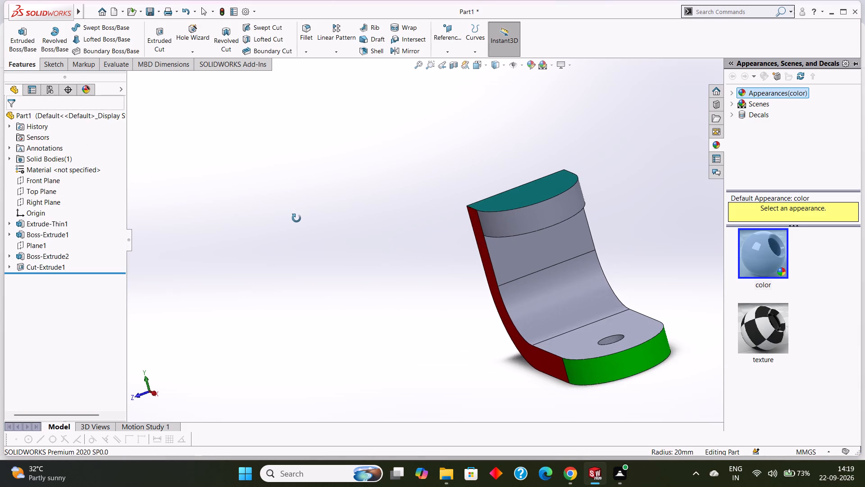
pyautogui.moveTo(296, 218); pyautogui.dragTo(326, 253, button='middle')
pyautogui.scroll(-2, 353, 266)
pyautogui.scroll(6, 355, 266)
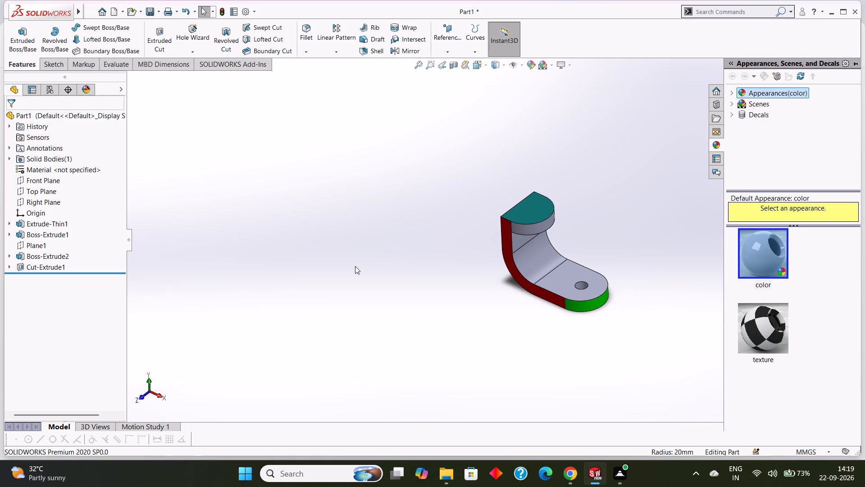
pyautogui.scroll(1, 355, 266)
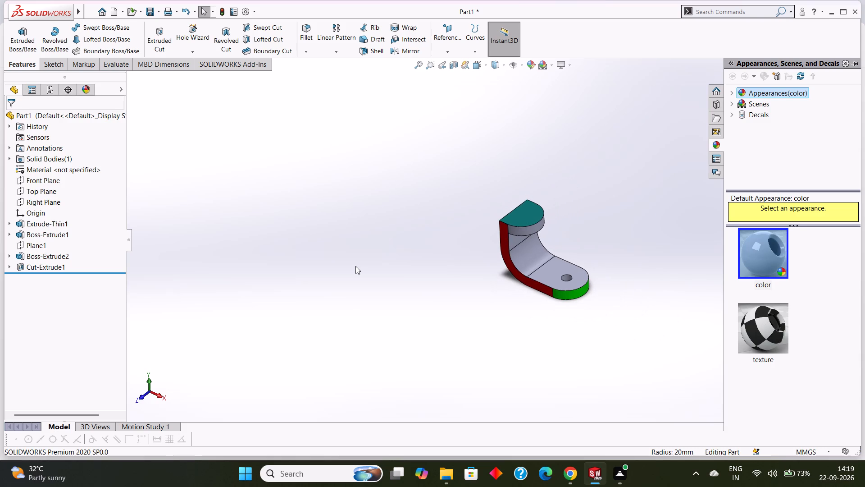
pyautogui.scroll(-1, 355, 266)
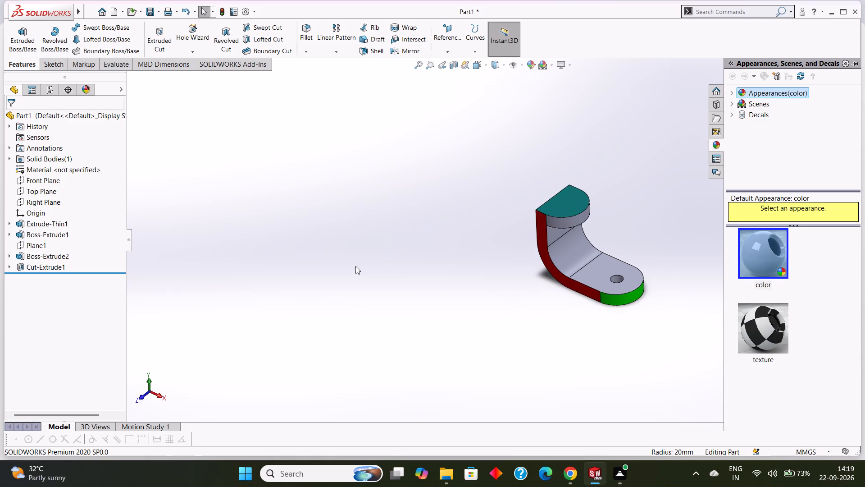
pyautogui.scroll(3, 355, 266)
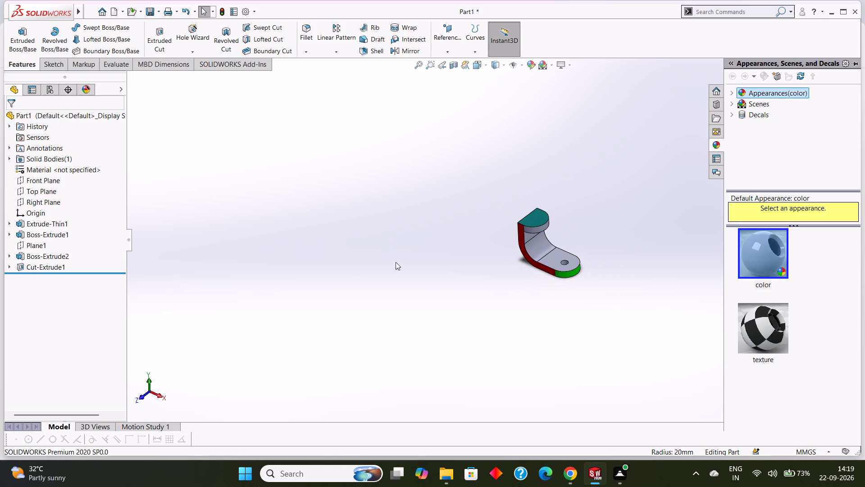
pyautogui.scroll(-1, 539, 246)
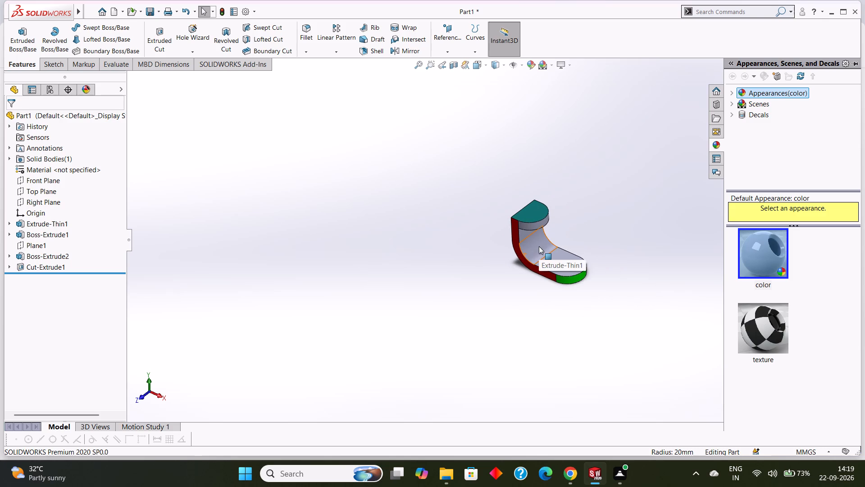
pyautogui.scroll(1, 474, 274)
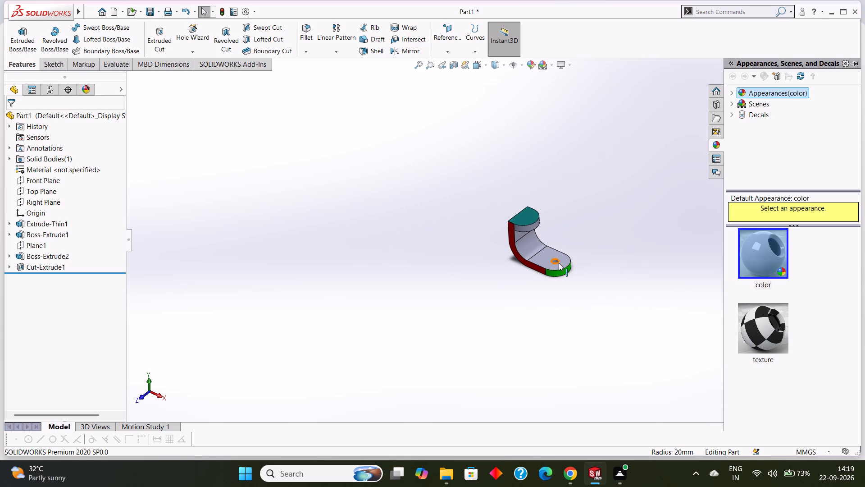
pyautogui.scroll(-1, 550, 258)
# Apply an orange colour to the flat top face of the bracket's horizontal leg.
pyautogui.click(546, 253)
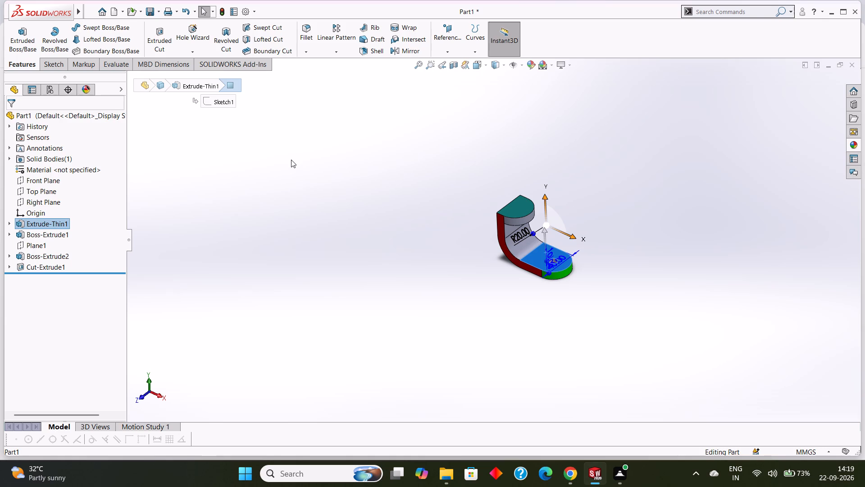
pyautogui.click(529, 62)
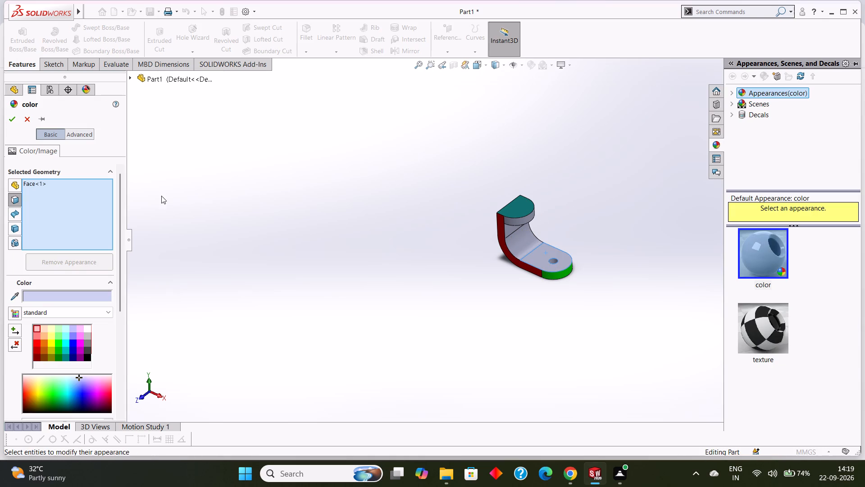
pyautogui.click(52, 297)
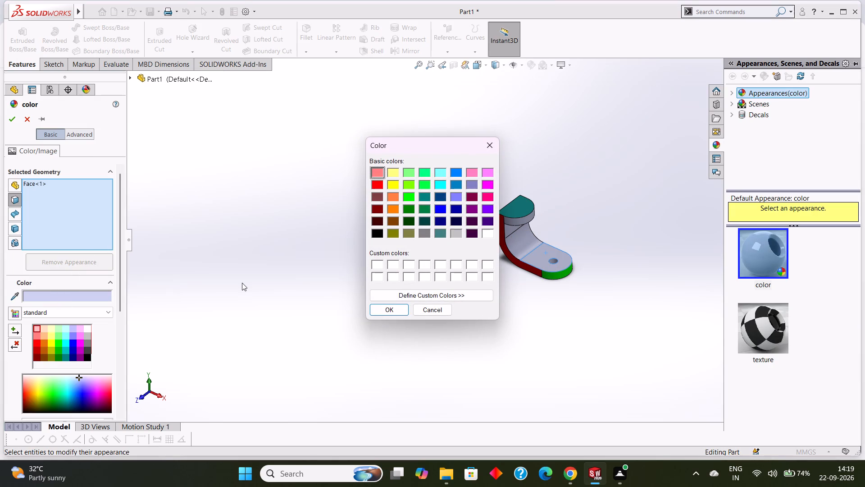
pyautogui.click(394, 207)
pyautogui.click(390, 307)
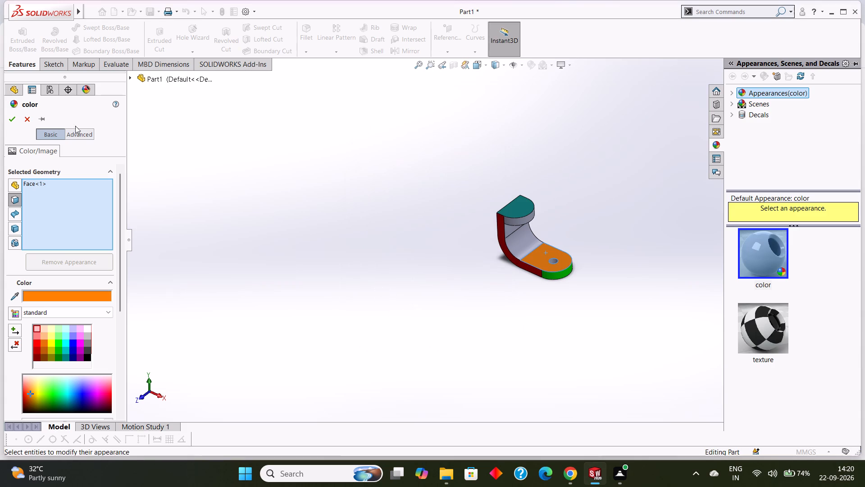
pyautogui.click(14, 123)
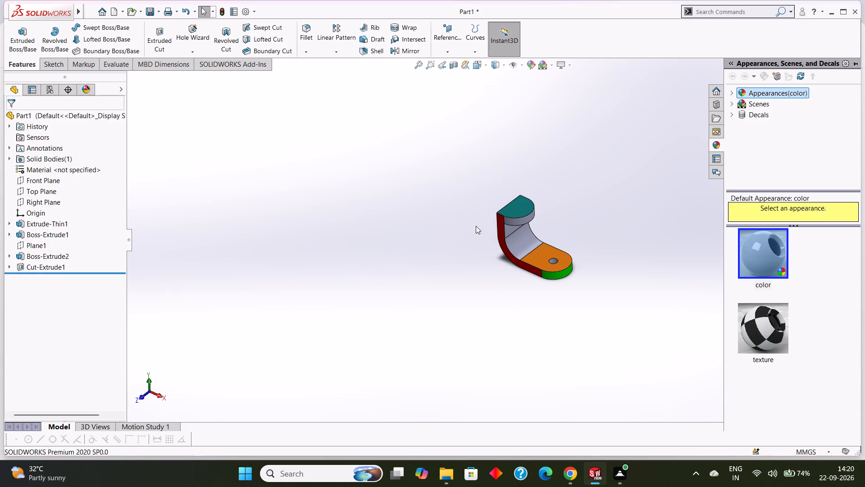
# Apply a light yellow colour to the inner flat face of the bracket's vertical leg.
pyautogui.moveTo(465, 233); pyautogui.dragTo(453, 156, button='middle')
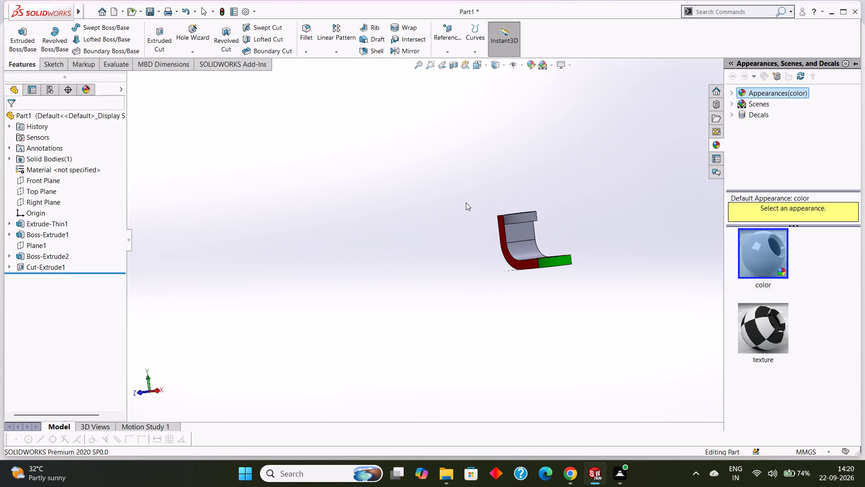
pyautogui.moveTo(466, 203); pyautogui.dragTo(457, 189, button='middle')
pyautogui.scroll(-1, 466, 203)
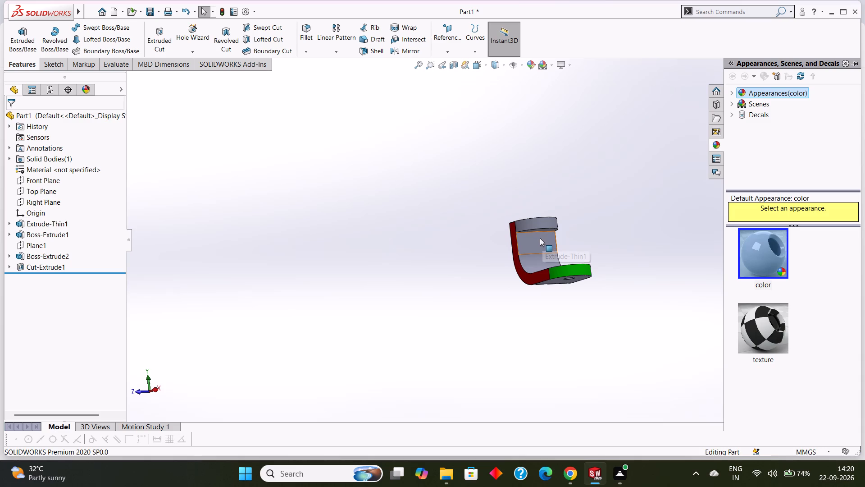
pyautogui.click(539, 238)
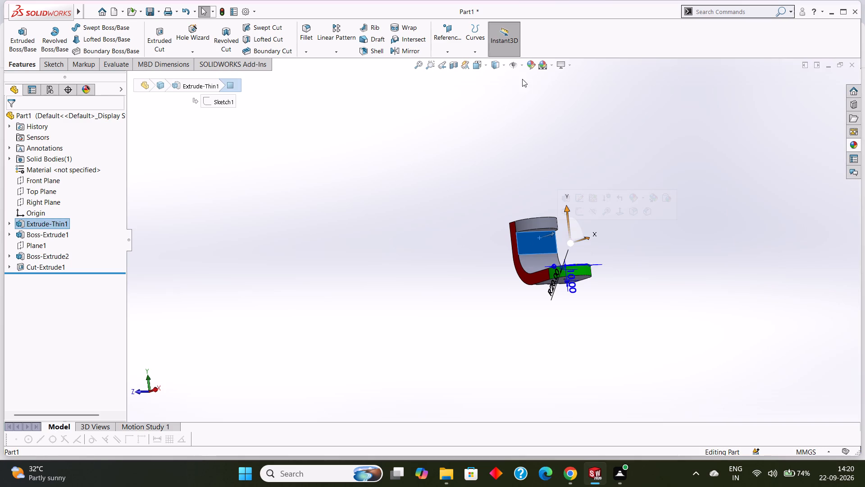
pyautogui.click(533, 66)
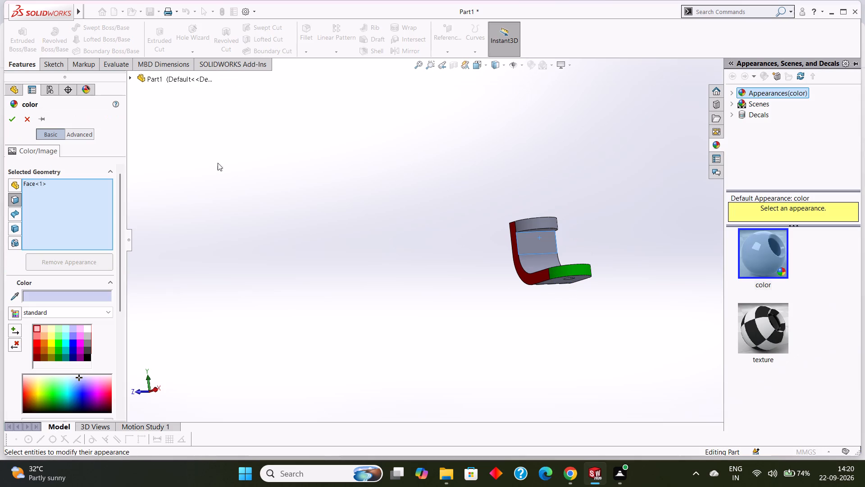
pyautogui.click(62, 295)
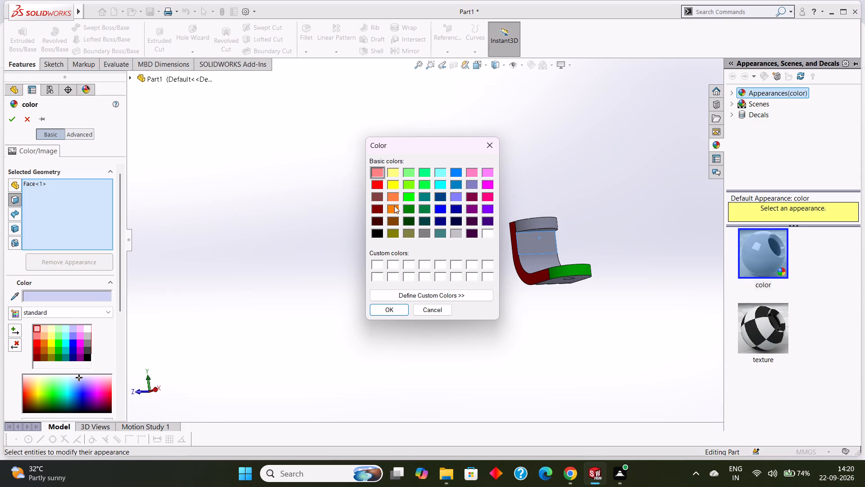
pyautogui.click(394, 175)
pyautogui.click(395, 308)
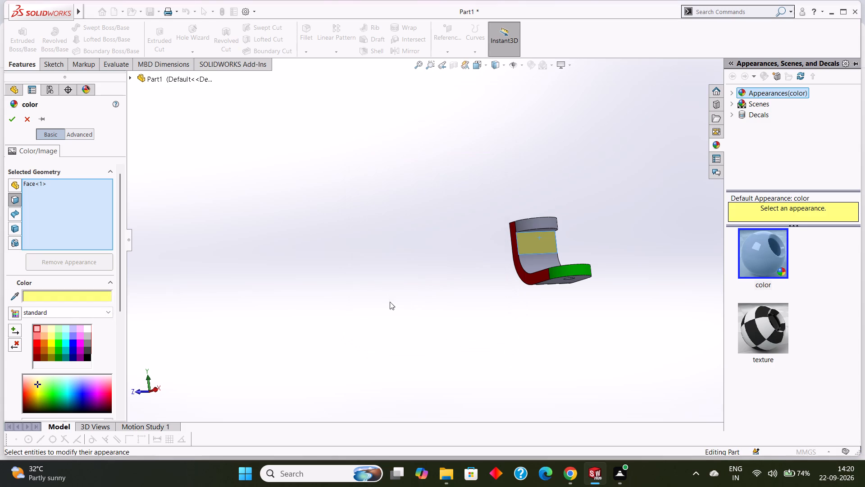
pyautogui.click(8, 121)
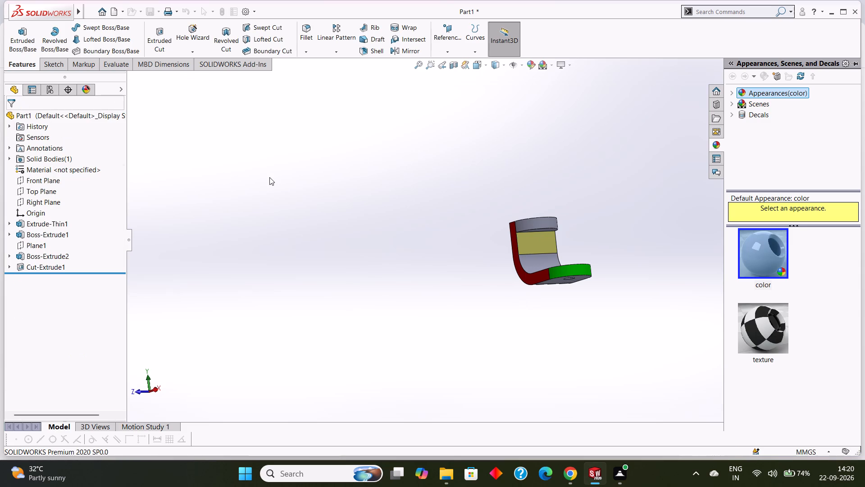
# Apply a dark navy blue colour to the curved end face of the bracket's upper semicircular boss.
pyautogui.moveTo(306, 179); pyautogui.dragTo(307, 216, button='middle')
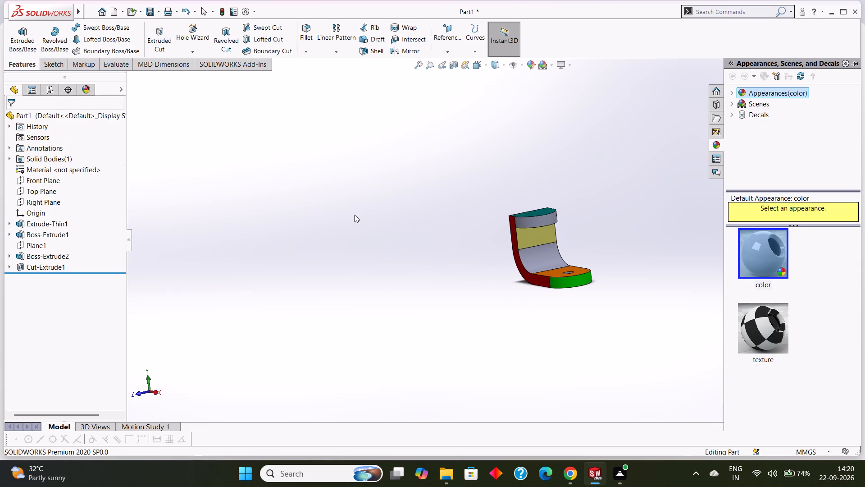
pyautogui.moveTo(355, 215); pyautogui.dragTo(330, 216, button='middle')
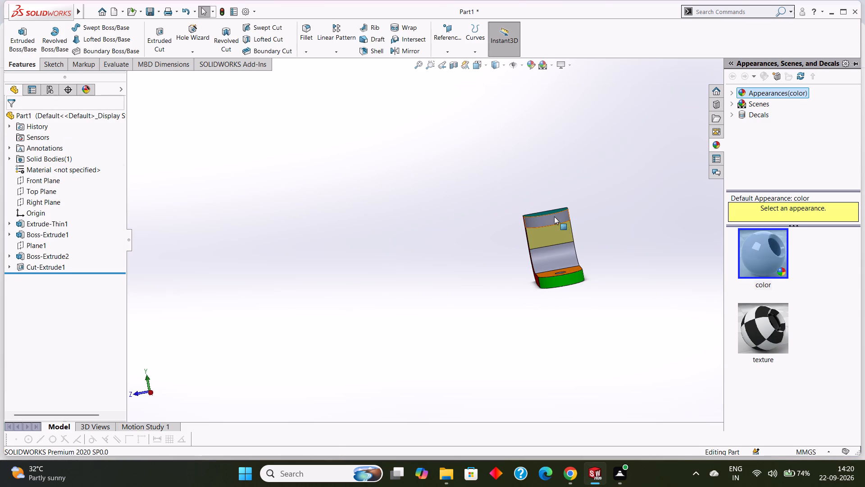
pyautogui.click(554, 216)
pyautogui.click(531, 67)
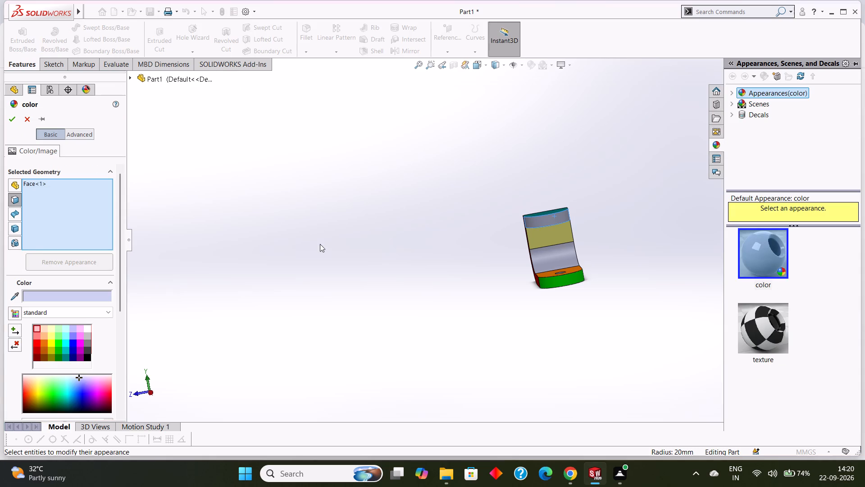
pyautogui.click(46, 294)
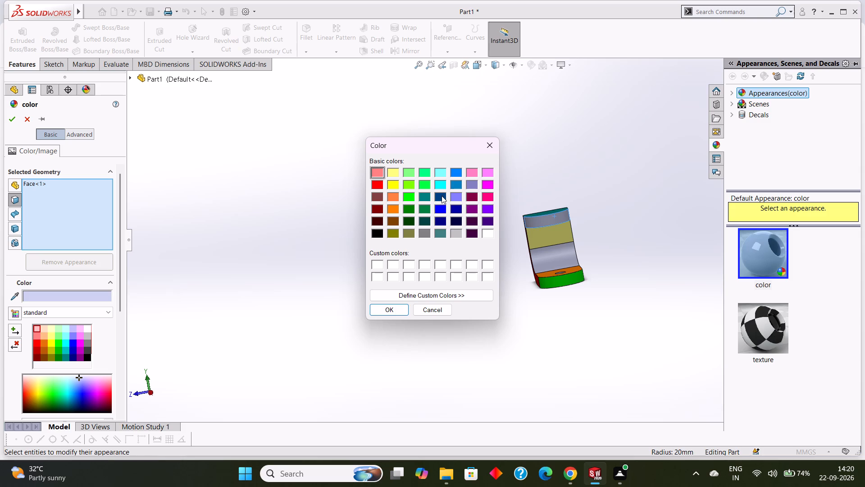
pyautogui.click(456, 197)
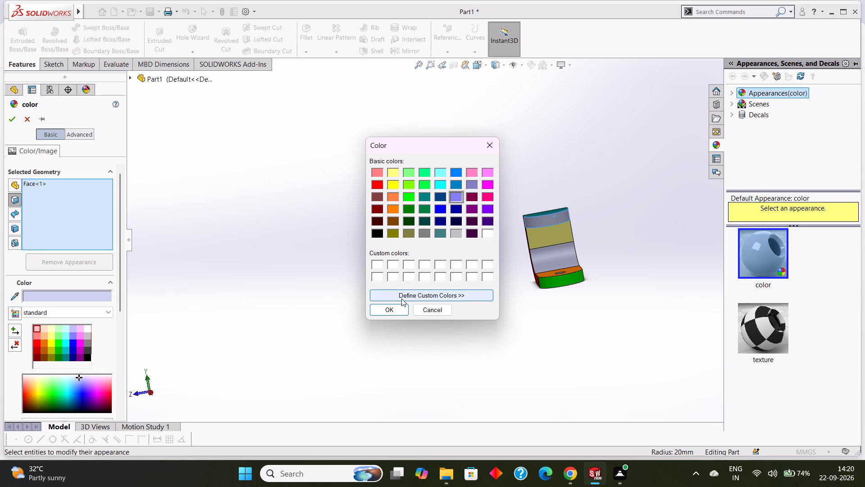
pyautogui.click(442, 221)
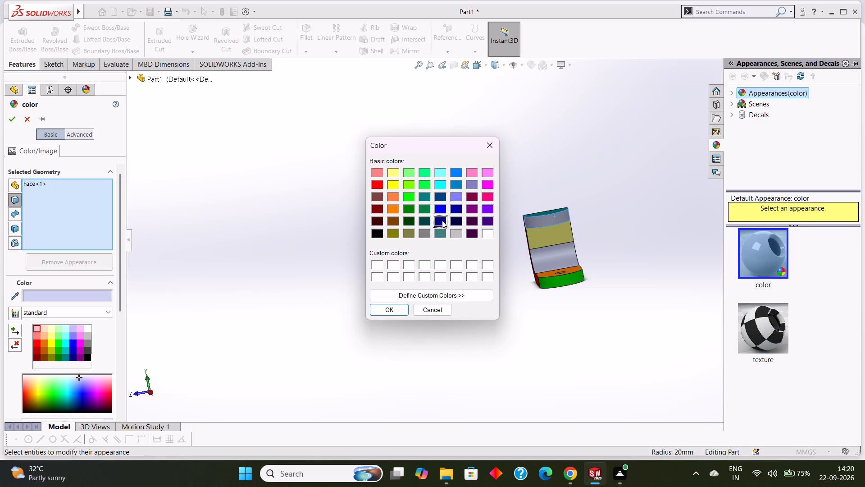
pyautogui.click(401, 308)
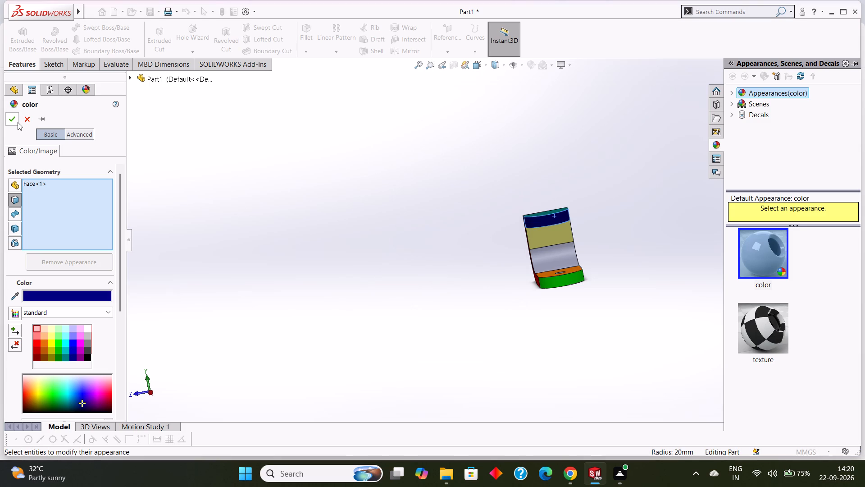
pyautogui.click(14, 122)
pyautogui.click(322, 215)
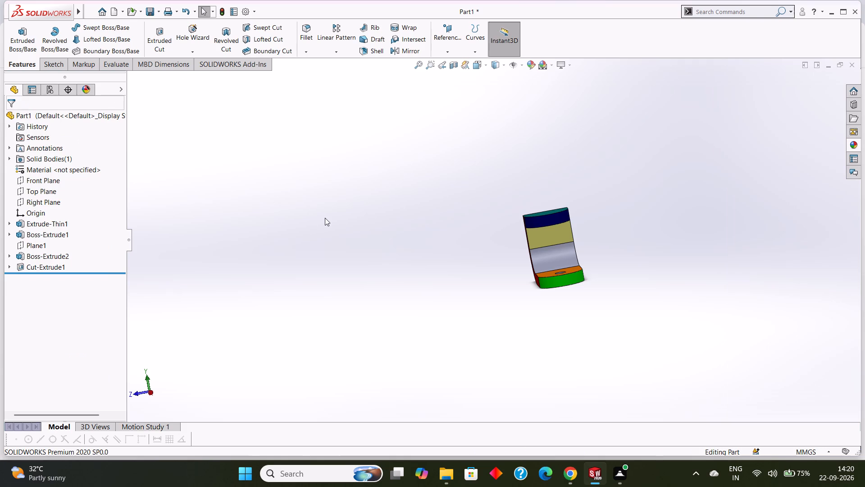
# Apply a violet colour to the inner cylindrical face of the 10 mm hole in the horizontal leg.
pyautogui.moveTo(335, 225); pyautogui.dragTo(385, 297, button='middle')
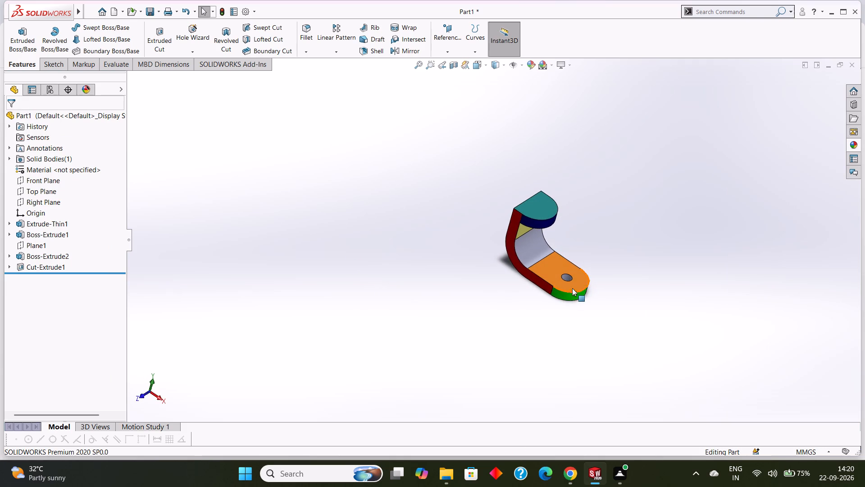
pyautogui.scroll(-5, 579, 274)
pyautogui.scroll(-3, 530, 273)
pyautogui.click(491, 254)
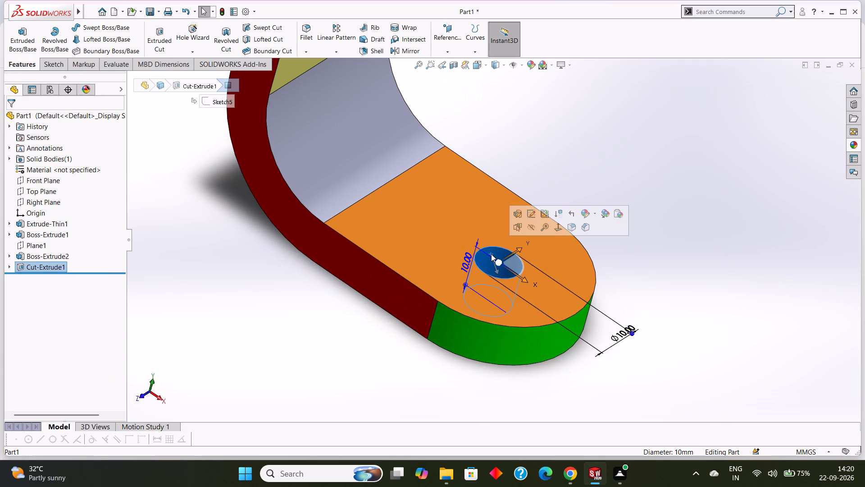
pyautogui.click(530, 65)
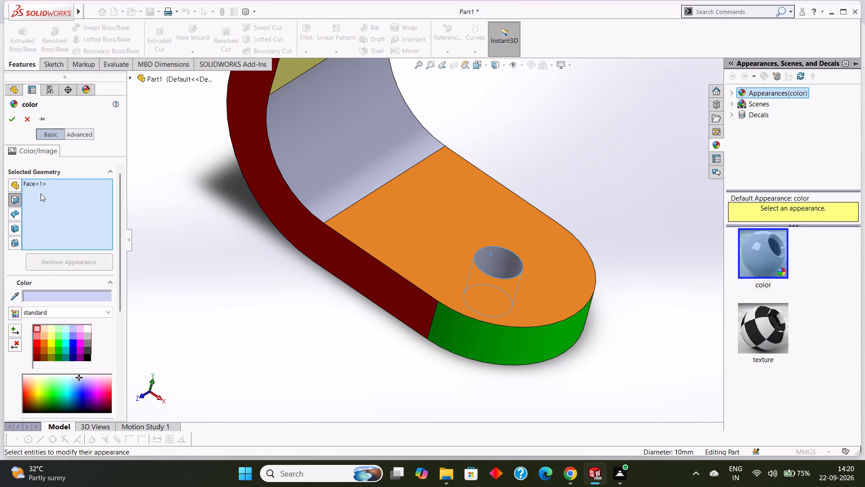
pyautogui.click(59, 291)
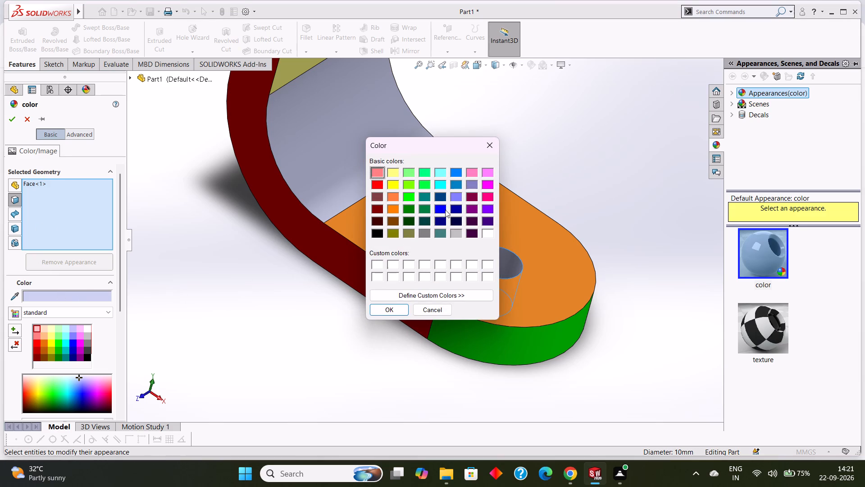
pyautogui.click(490, 207)
pyautogui.click(396, 309)
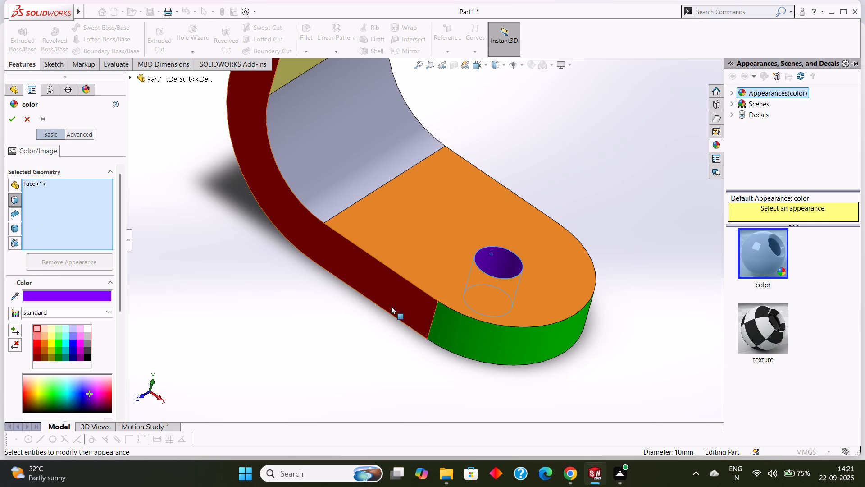
pyautogui.click(11, 125)
pyautogui.scroll(4, 294, 259)
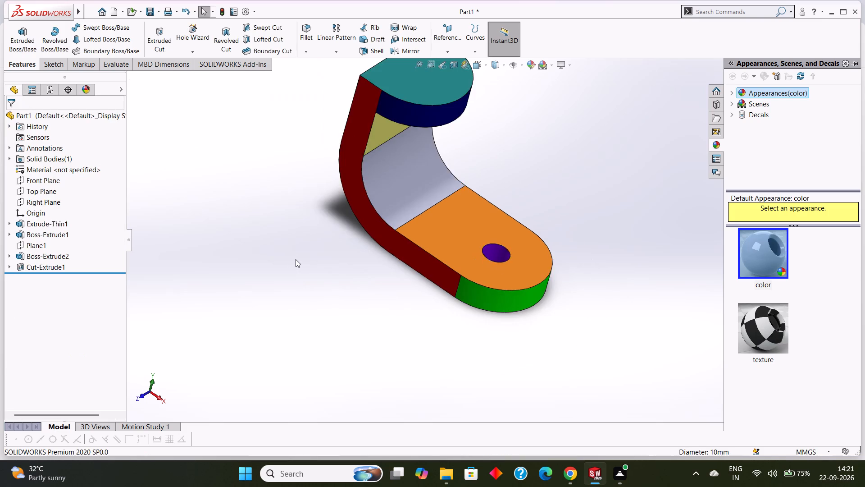
pyautogui.scroll(2, 296, 259)
pyautogui.scroll(2, 341, 260)
pyautogui.click(371, 268)
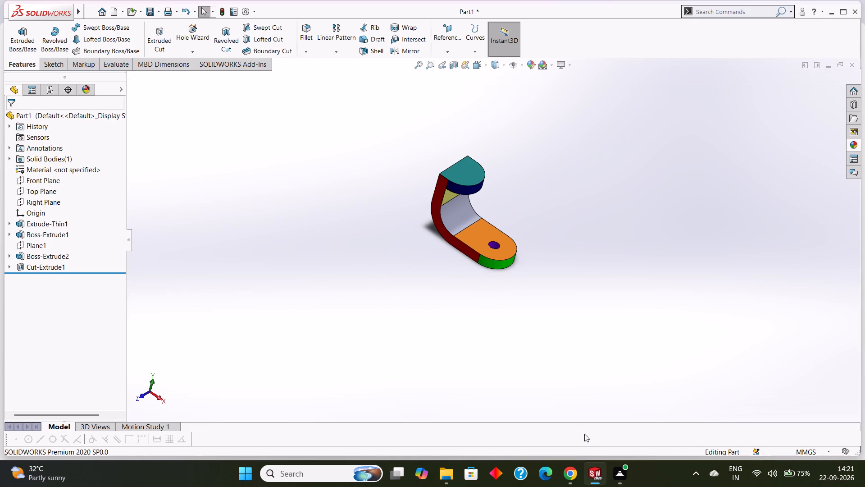
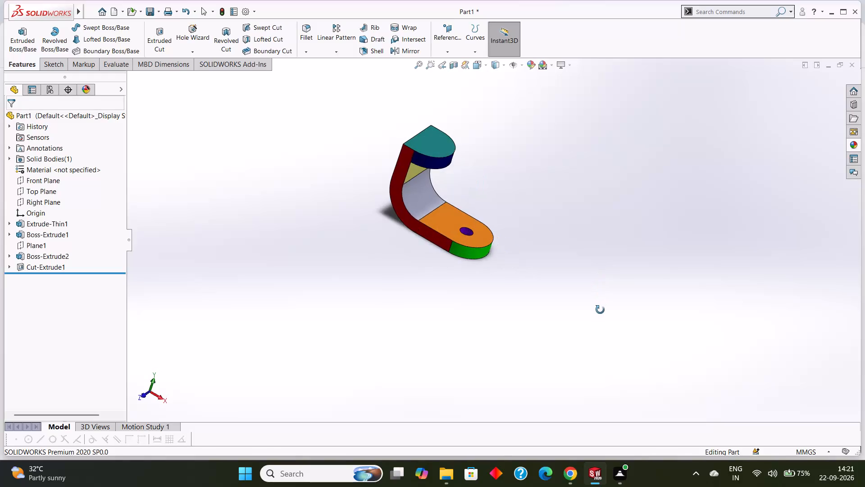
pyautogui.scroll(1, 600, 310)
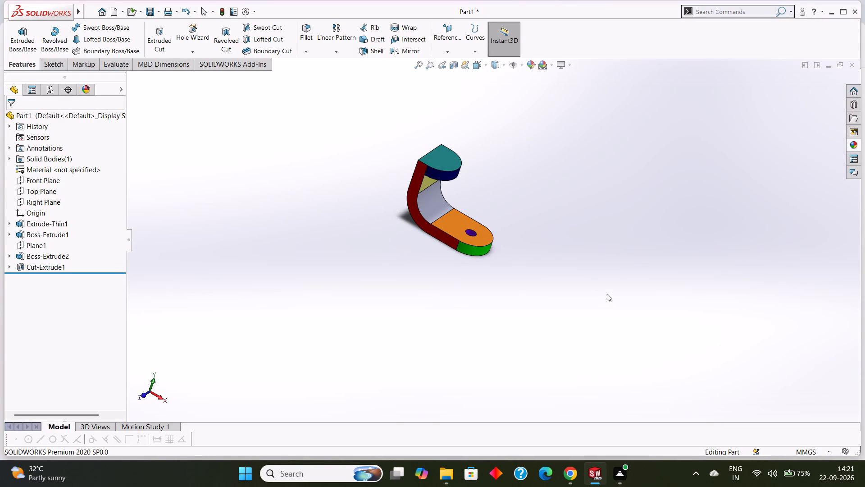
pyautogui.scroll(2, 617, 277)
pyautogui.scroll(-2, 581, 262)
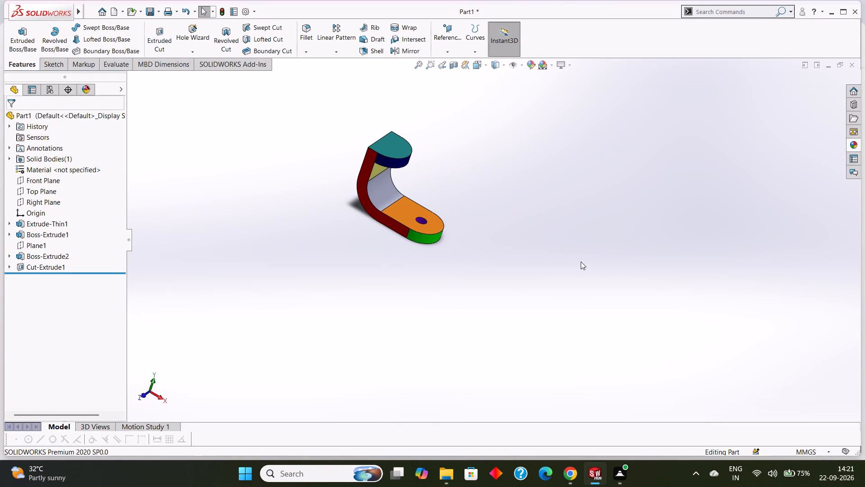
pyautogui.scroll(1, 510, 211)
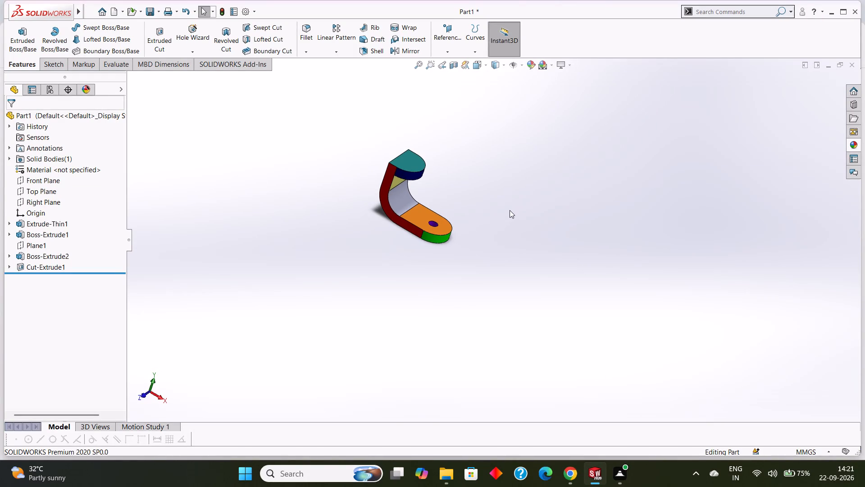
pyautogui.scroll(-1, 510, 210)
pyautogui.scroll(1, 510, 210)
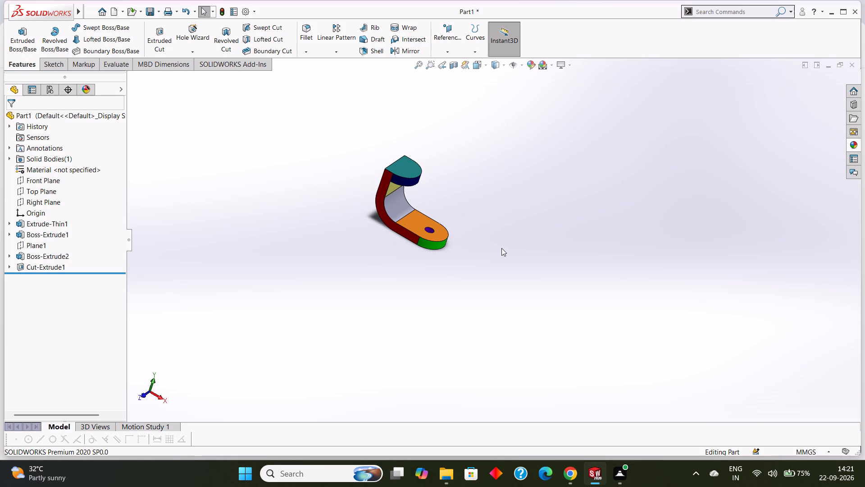
# Save the part in the tryfuji folder as a SOLIDWORKS part named "curved support bracket with mounting hole".
pyautogui.hotkey('ctrl', 's')
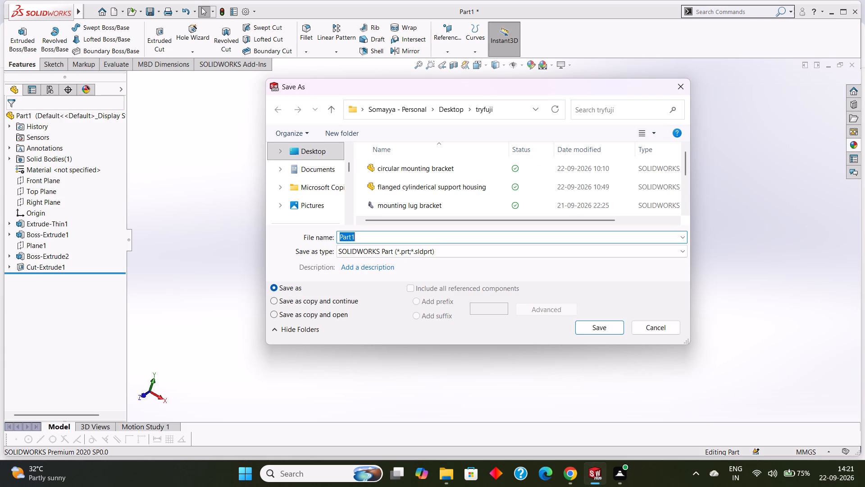
pyautogui.press('BackSpace')
pyautogui.write('curved')
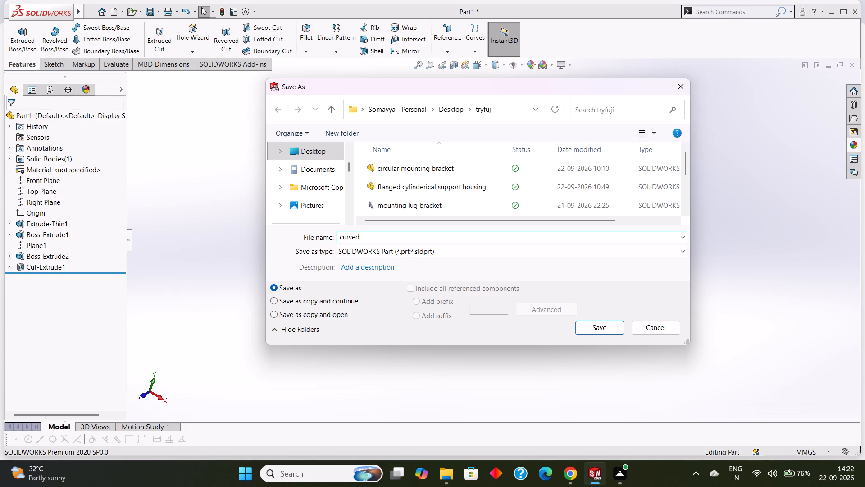
pyautogui.press('space')
pyautogui.write('support')
pyautogui.press('space')
pyautogui.write('bracket')
pyautogui.press('space')
pyautogui.write('with')
pyautogui.press('space')
pyautogui.write('mounting')
pyautogui.press('space')
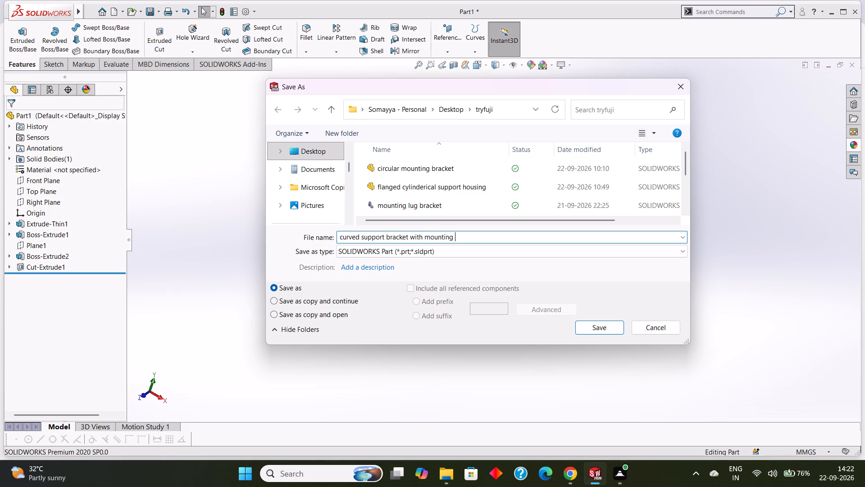
pyautogui.write('hole')
pyautogui.click(599, 330)
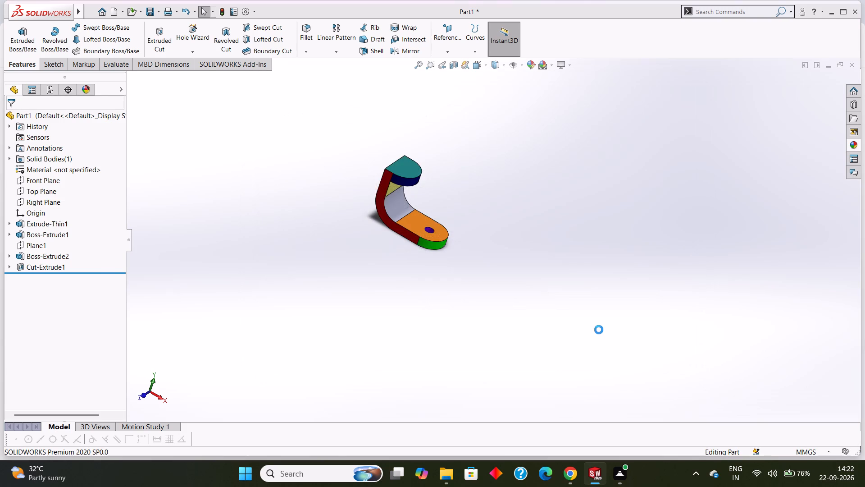
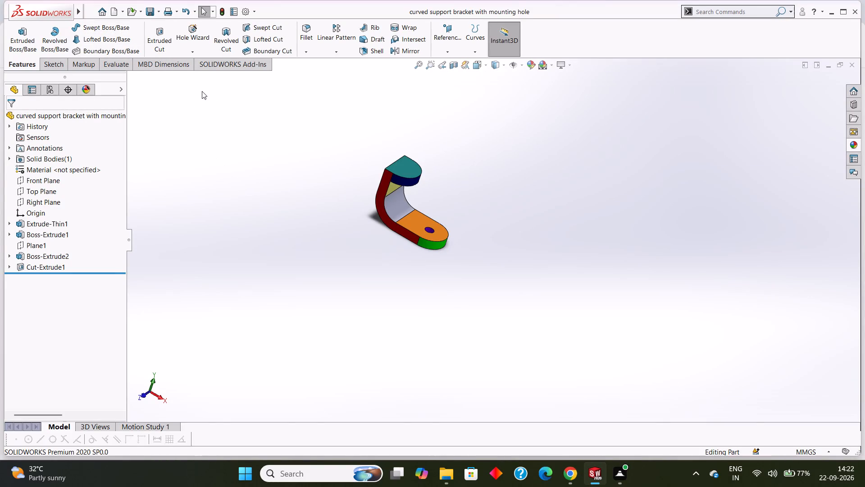
# Save a PDF version of the part as "curved support bracket with mounting hole" in the tryfuji folder.
pyautogui.click(162, 10)
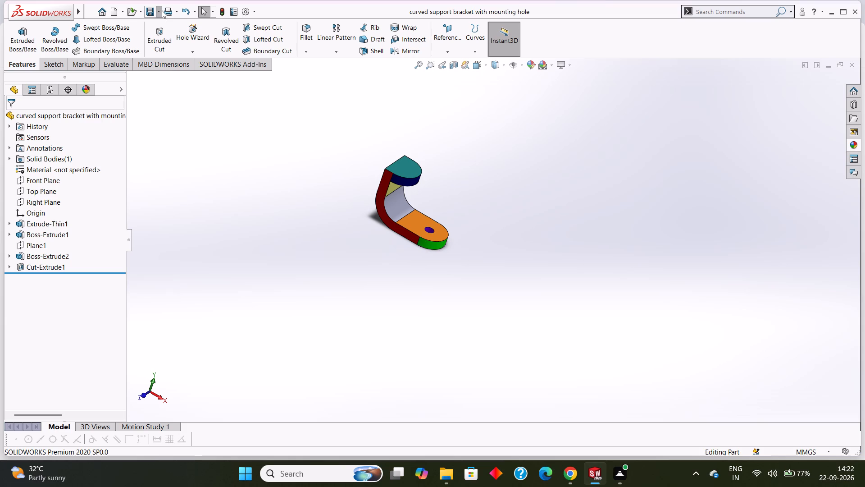
pyautogui.click(172, 33)
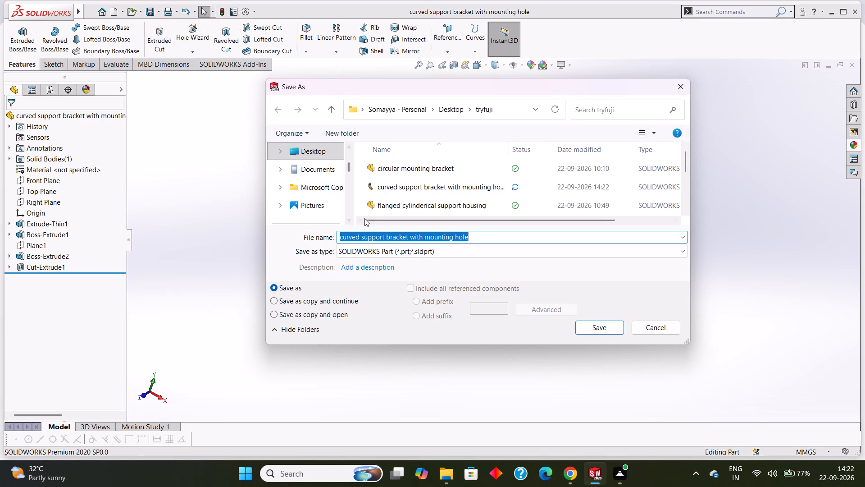
pyautogui.click(458, 253)
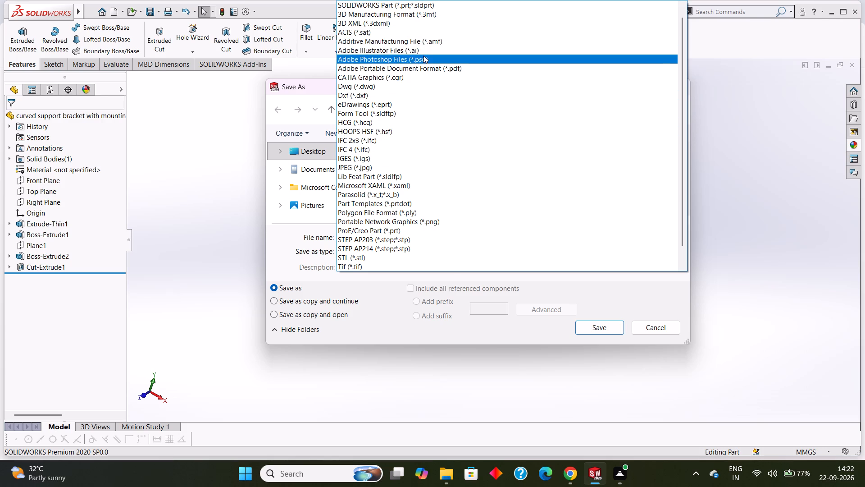
pyautogui.click(431, 68)
pyautogui.click(599, 341)
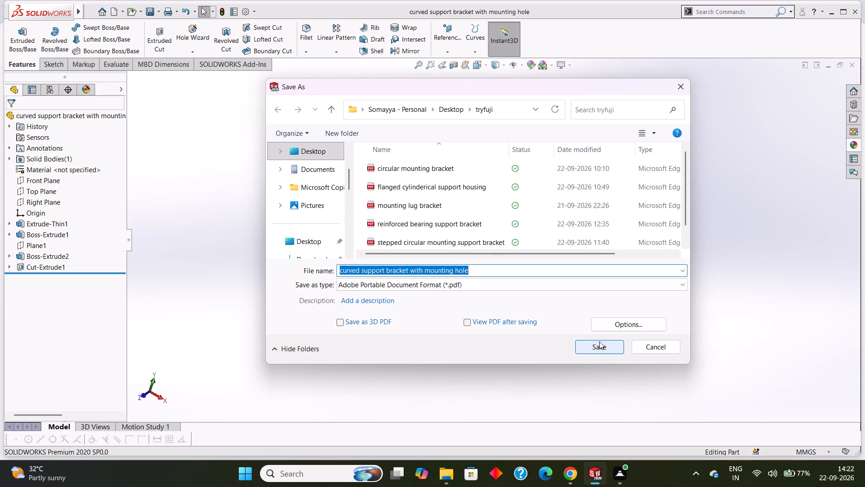